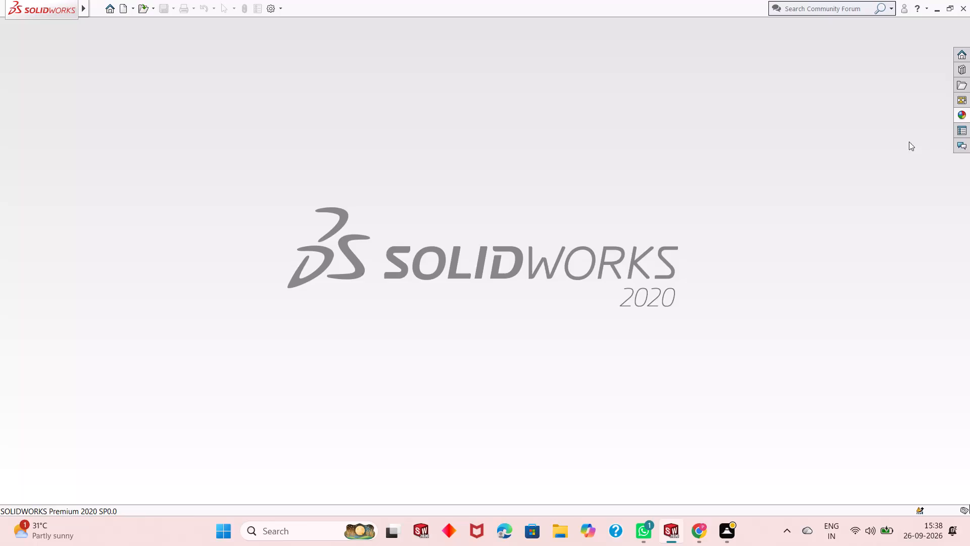
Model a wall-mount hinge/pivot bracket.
Create a new part document.
{"action": "left_click", "coordinate": [129, 9]}
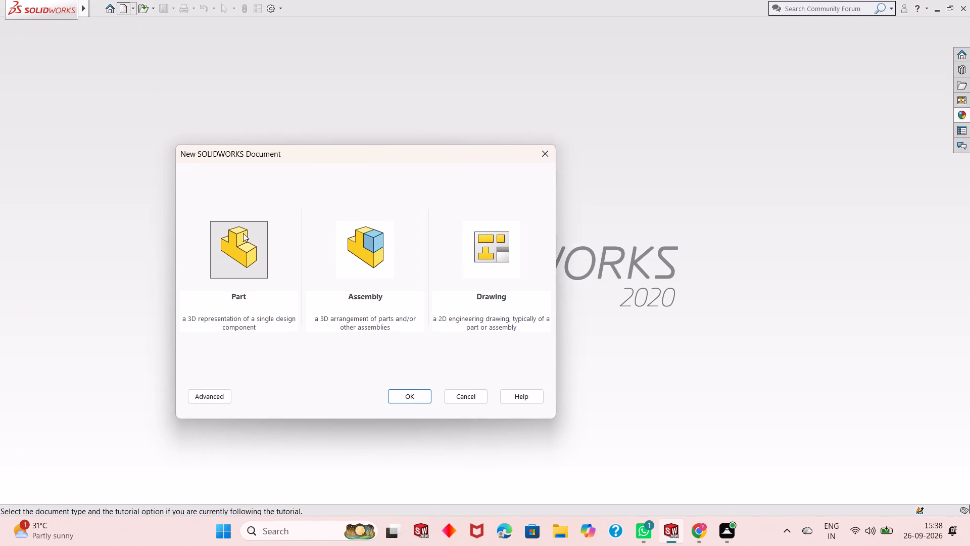
{"action": "double_click", "coordinate": [239, 248]}
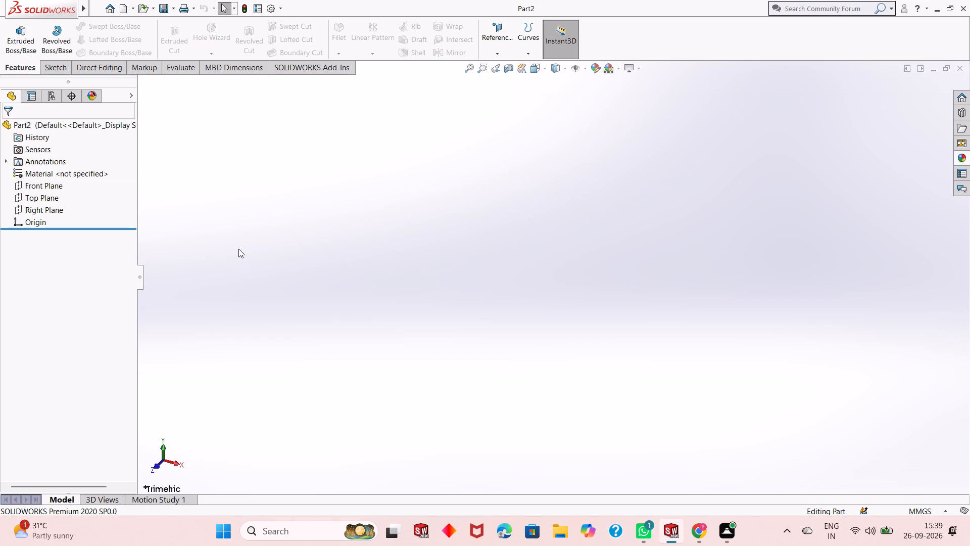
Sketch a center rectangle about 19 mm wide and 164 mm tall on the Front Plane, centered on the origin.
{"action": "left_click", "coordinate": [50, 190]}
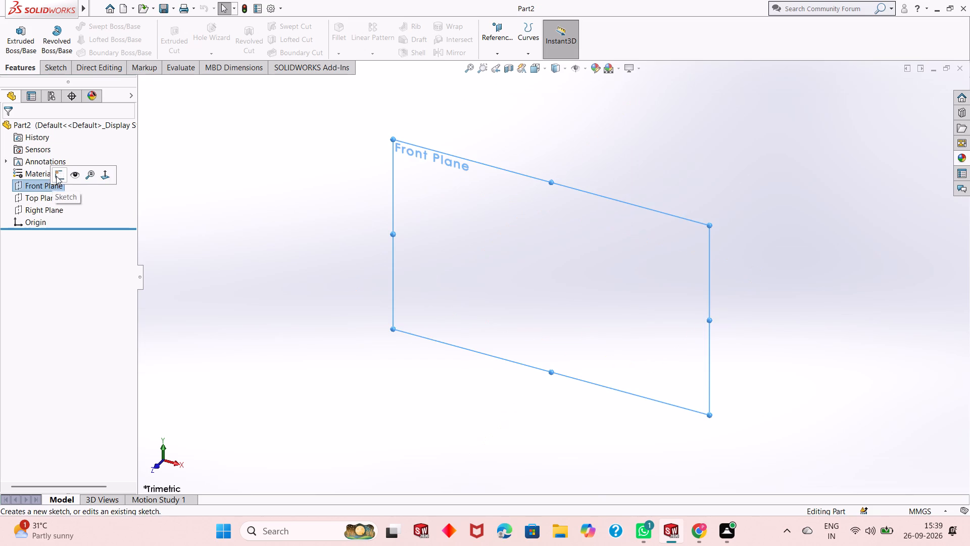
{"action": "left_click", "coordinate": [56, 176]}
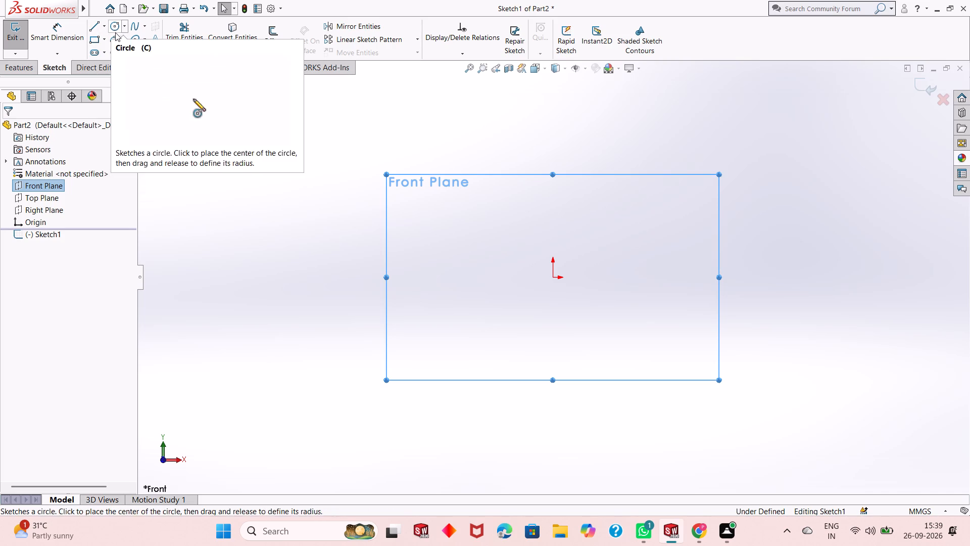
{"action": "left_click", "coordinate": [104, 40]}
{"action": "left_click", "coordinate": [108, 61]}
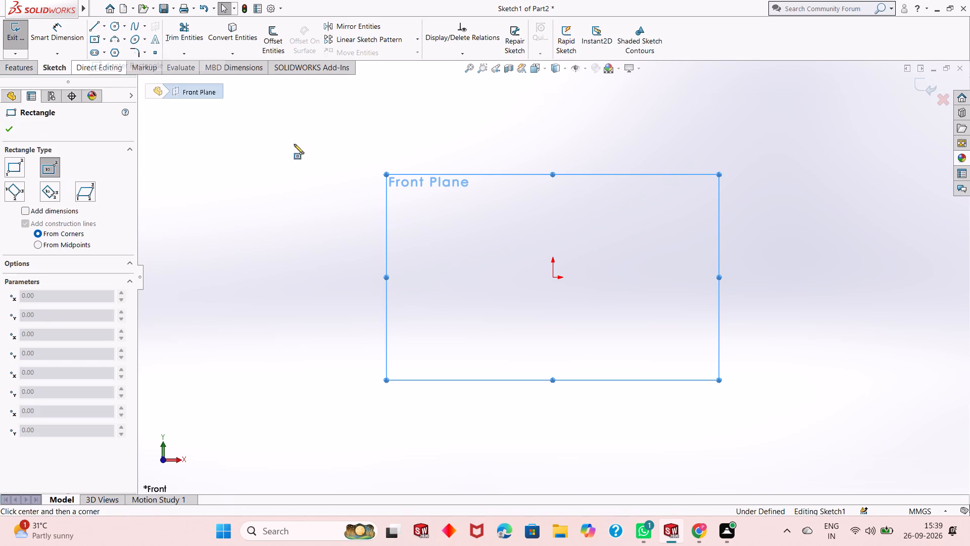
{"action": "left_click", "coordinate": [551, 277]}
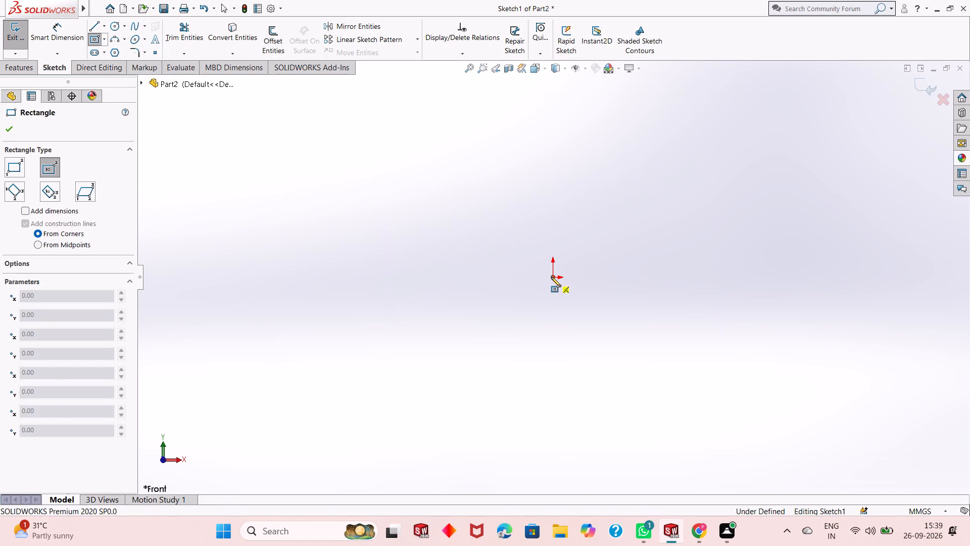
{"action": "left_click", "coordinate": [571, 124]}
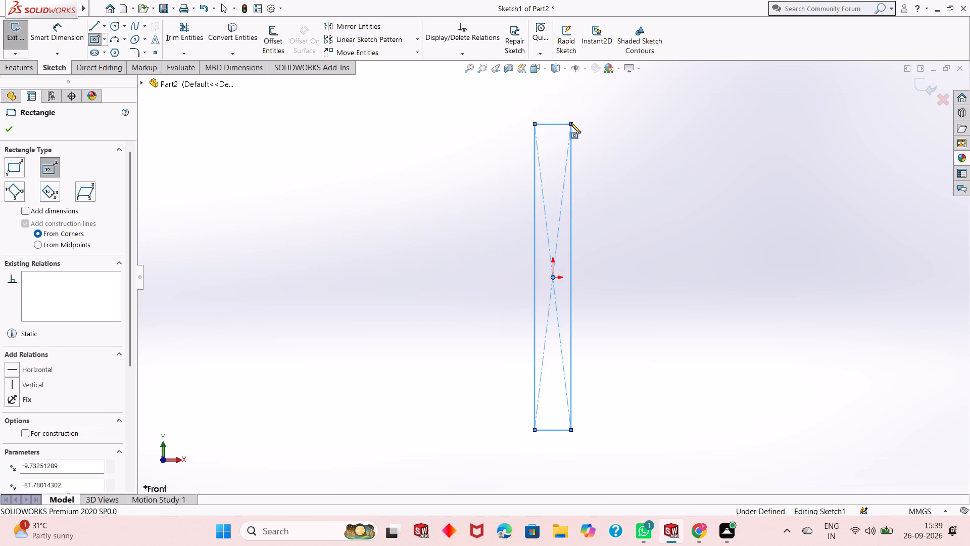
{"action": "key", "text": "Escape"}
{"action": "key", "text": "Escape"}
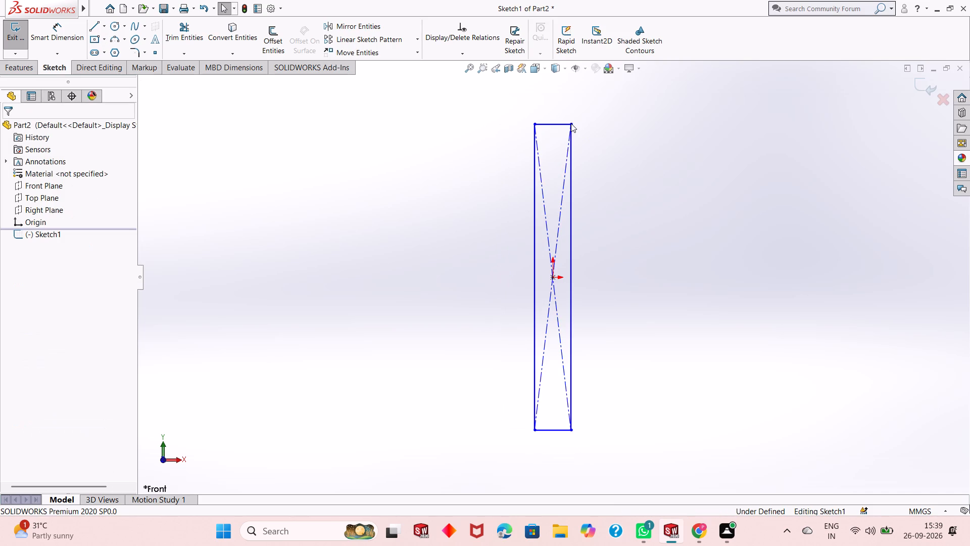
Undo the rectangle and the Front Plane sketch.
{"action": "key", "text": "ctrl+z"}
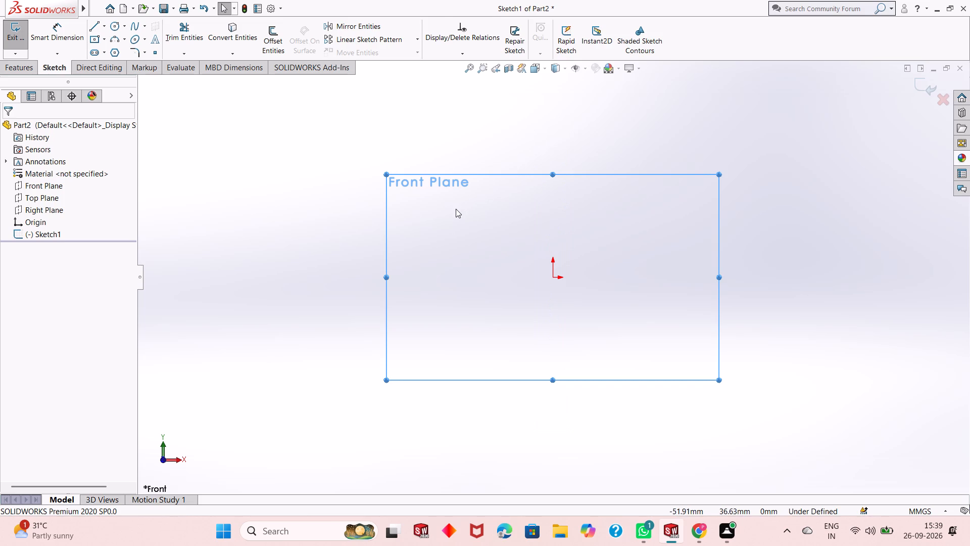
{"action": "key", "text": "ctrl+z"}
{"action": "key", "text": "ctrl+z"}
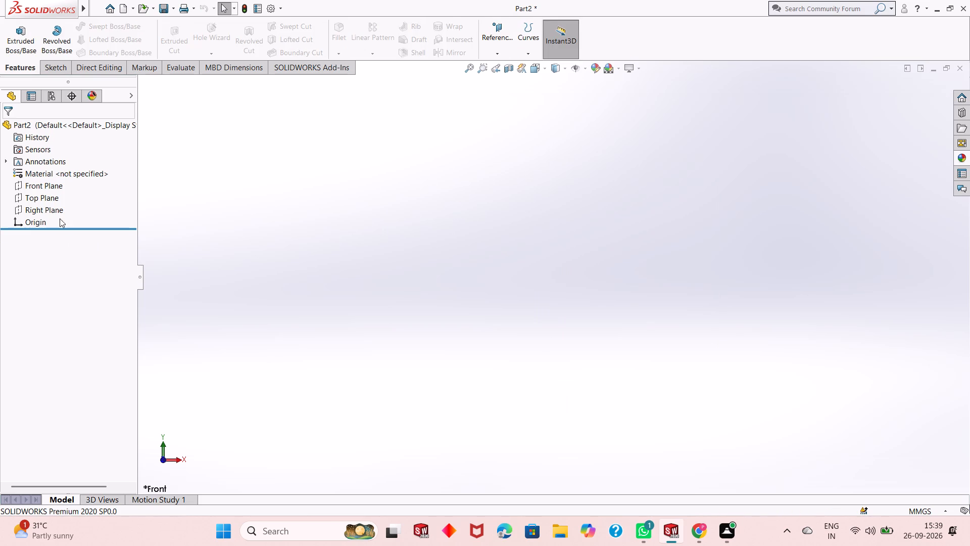
Sketch a center rectangle about 26 mm wide and 172 mm tall on the Right Plane, centered on the origin.
{"action": "left_click", "coordinate": [57, 208]}
{"action": "left_click", "coordinate": [64, 187]}
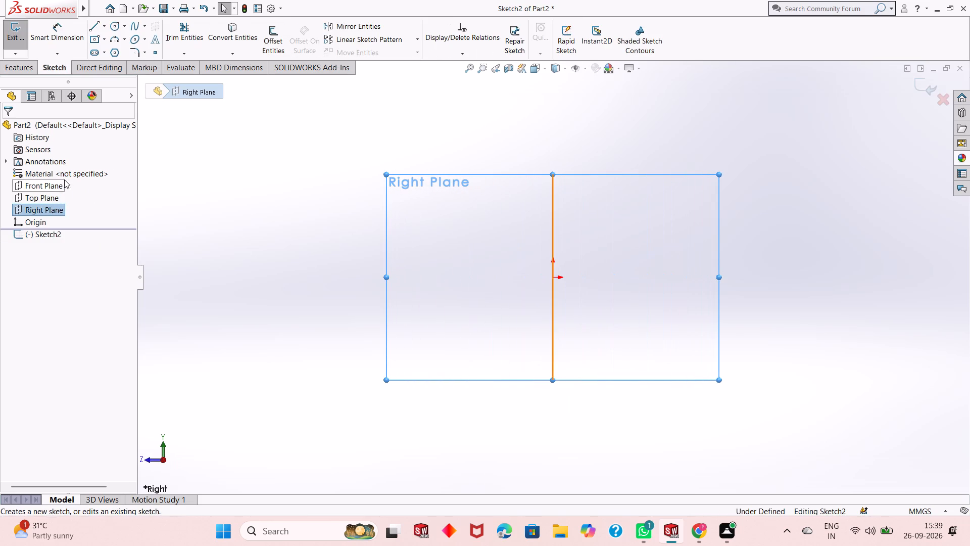
{"action": "left_click", "coordinate": [99, 39]}
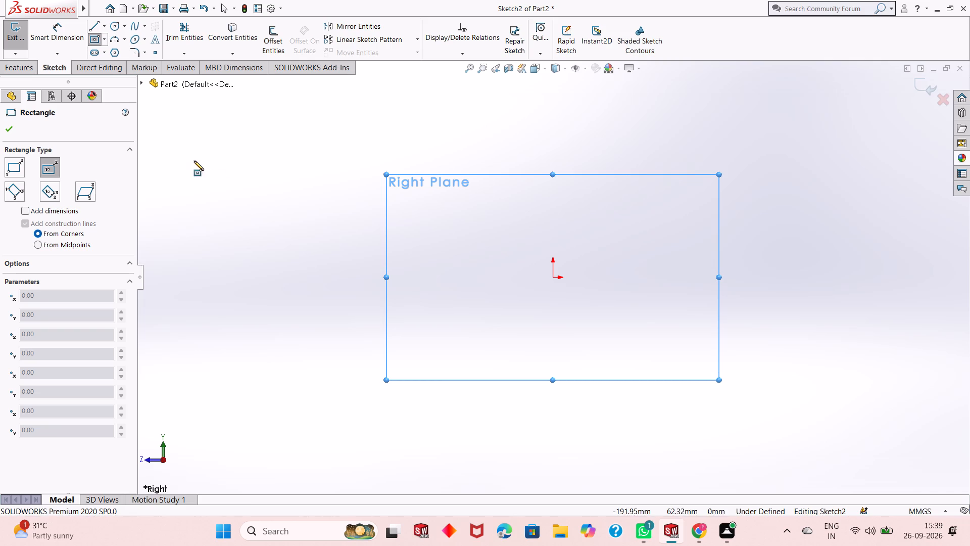
{"action": "left_click", "coordinate": [552, 277]}
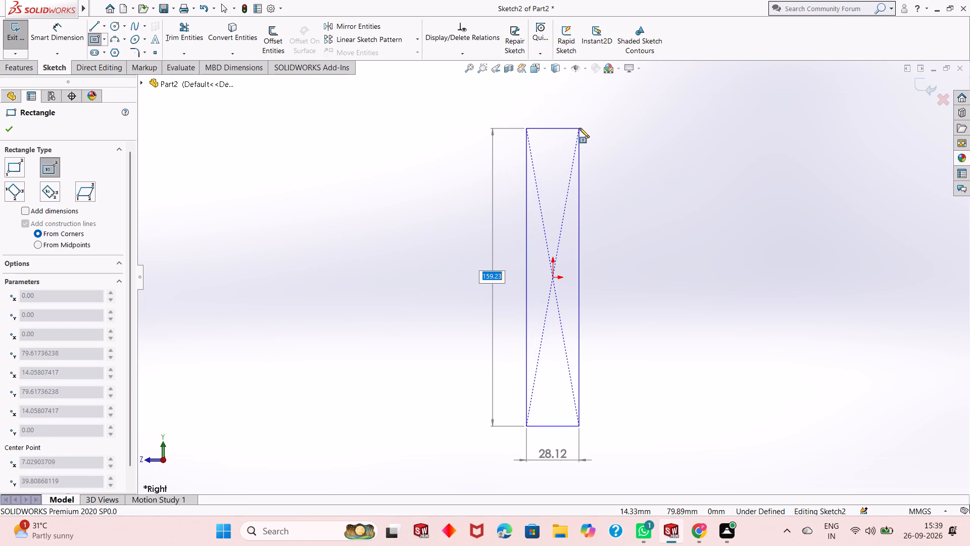
{"action": "left_click", "coordinate": [577, 117]}
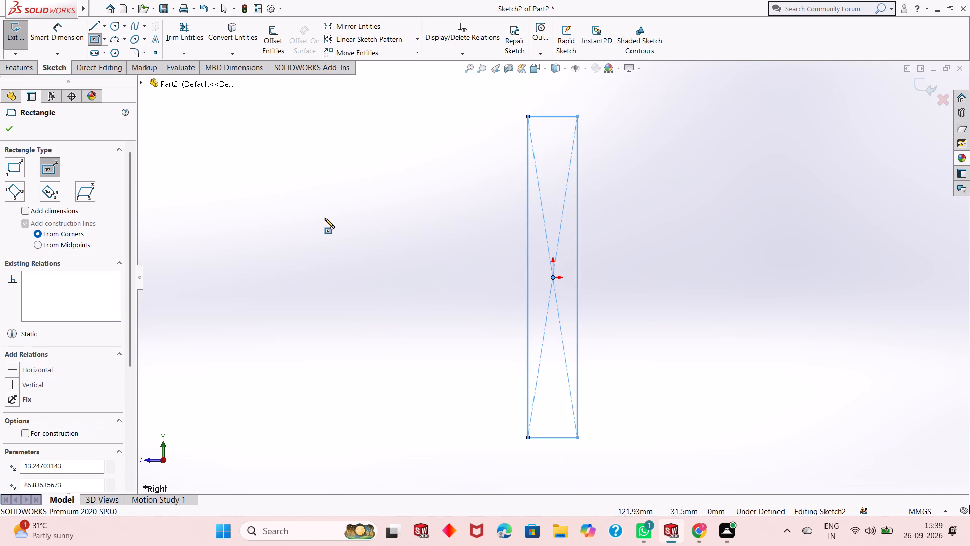
{"action": "right_click", "coordinate": [324, 219]}
{"action": "left_click", "coordinate": [331, 224]}
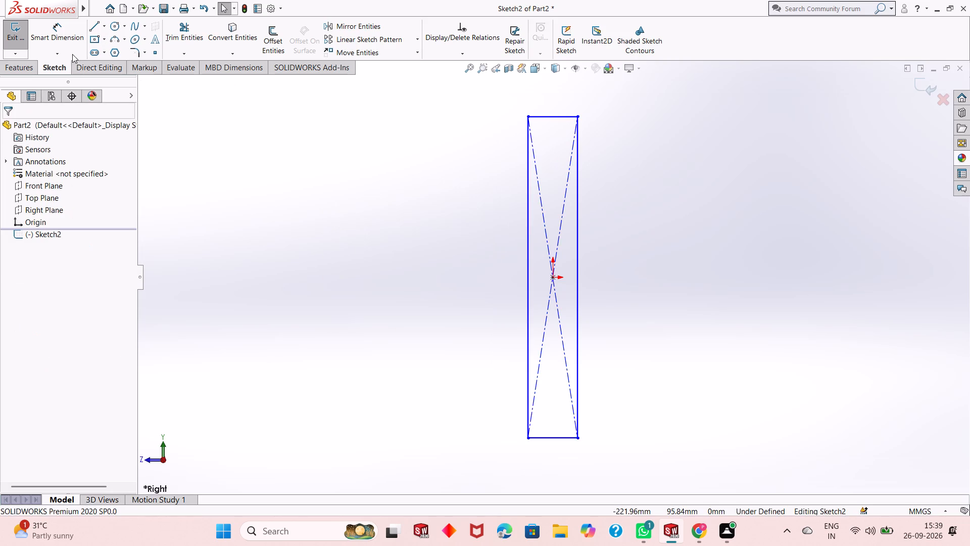
Dimension the rectangle to 300 mm tall and 45 mm wide.
{"action": "left_click", "coordinate": [61, 33]}
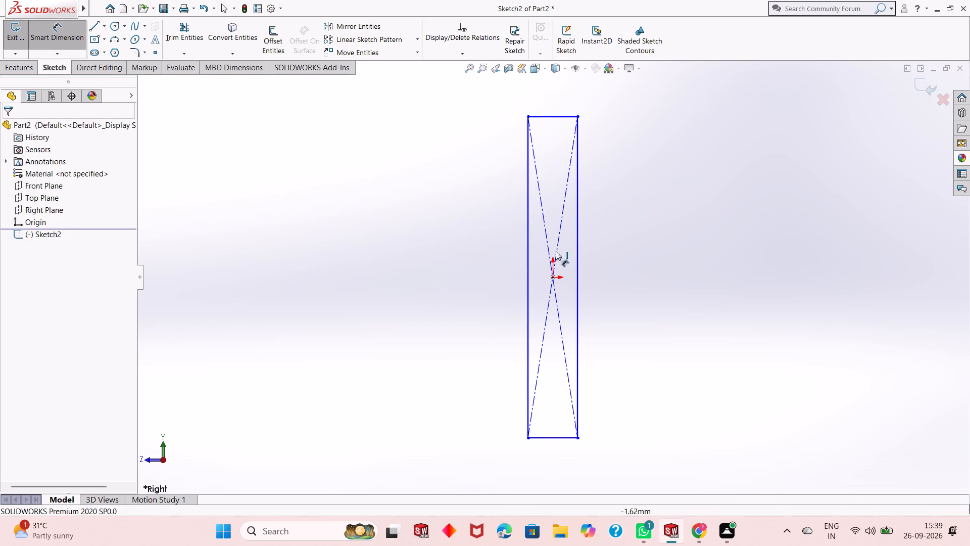
{"action": "left_click", "coordinate": [579, 275]}
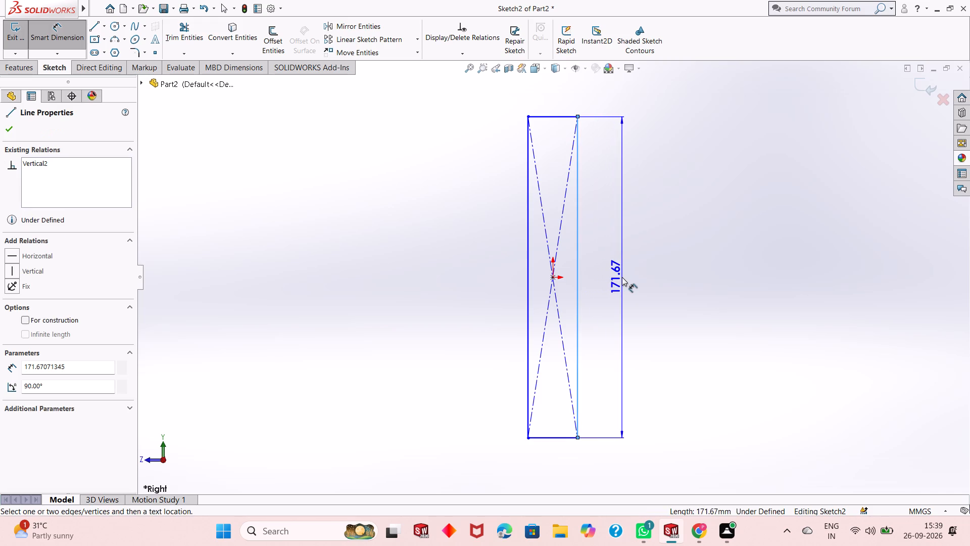
{"action": "left_click", "coordinate": [622, 277]}
{"action": "type", "text": "300"}
{"action": "key", "text": "Return"}
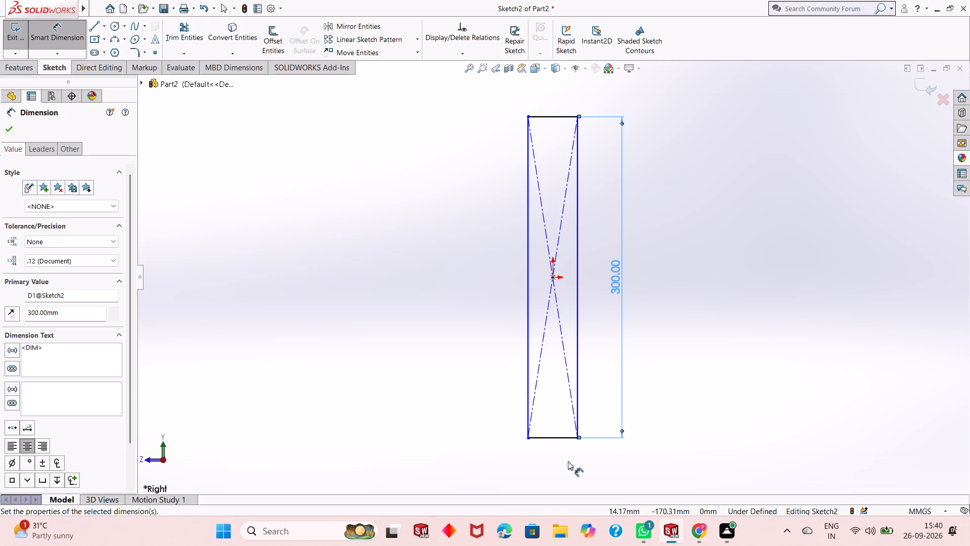
{"action": "left_click", "coordinate": [561, 439]}
{"action": "left_click", "coordinate": [561, 451]}
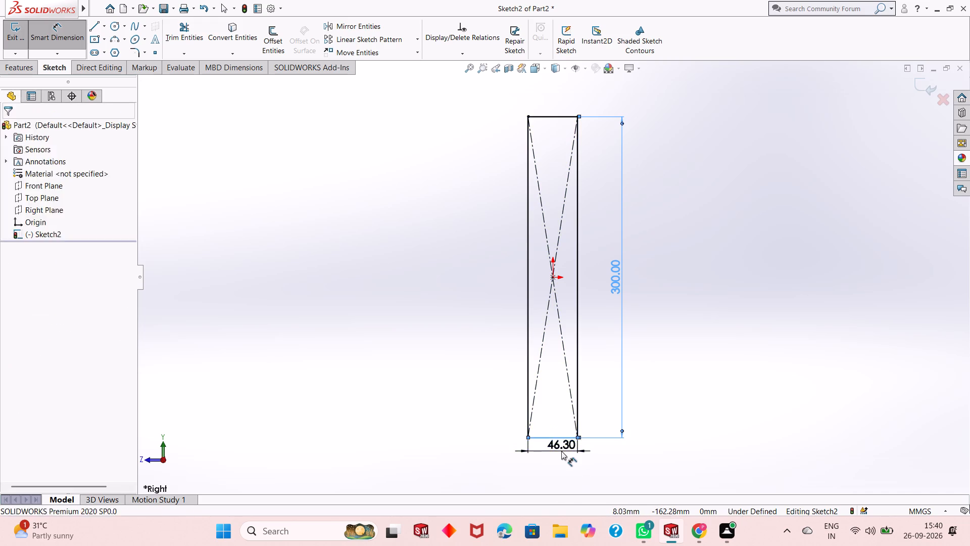
{"action": "type", "text": "45"}
{"action": "key", "text": "Return"}
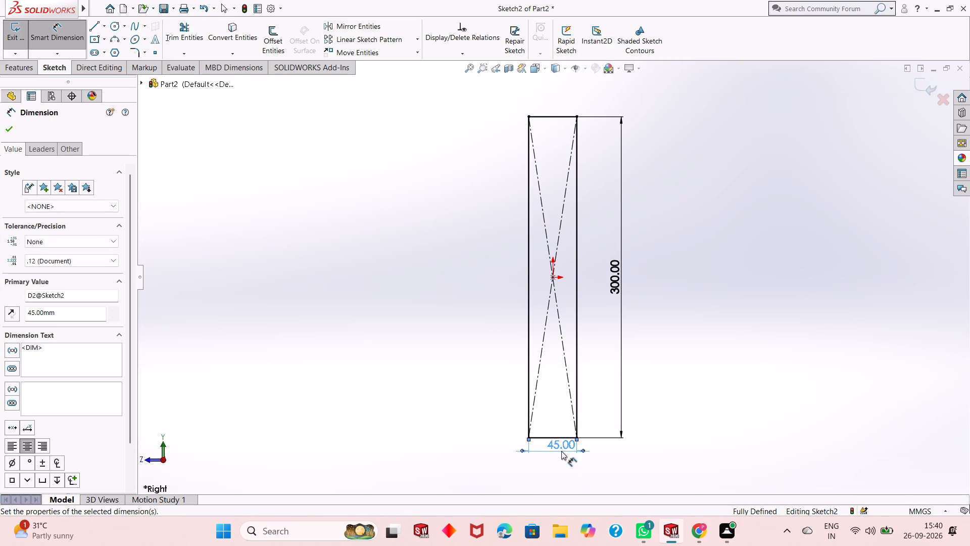
{"action": "right_click_drag", "start_coordinate": [421, 385], "coordinate": [416, 385]}
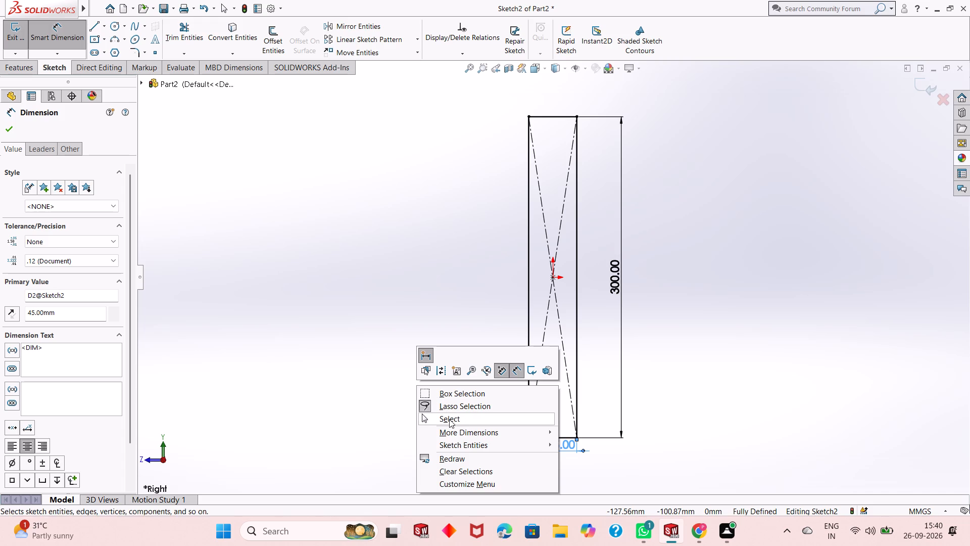
{"action": "left_click", "coordinate": [448, 421]}
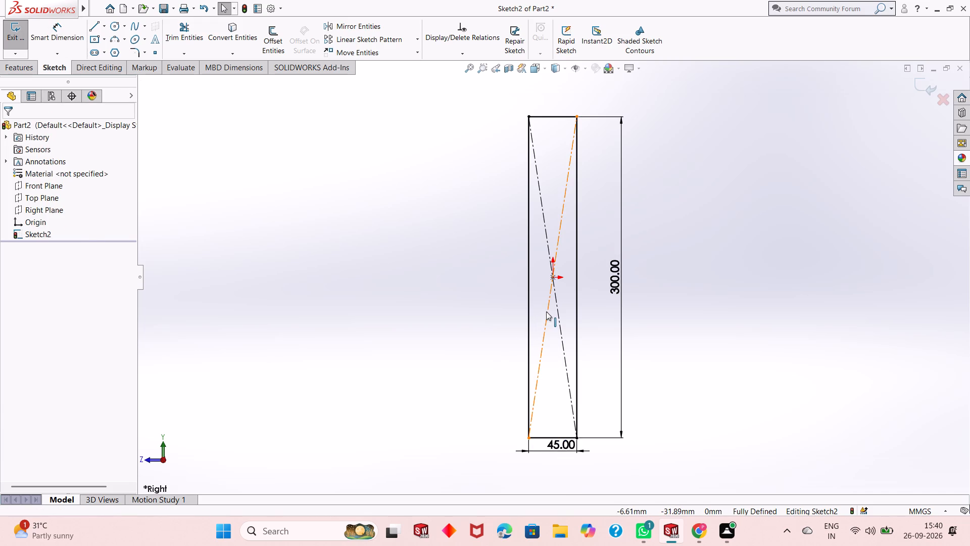
Delete the rectangle's two diagonal construction lines.
{"action": "left_click", "coordinate": [546, 311]}
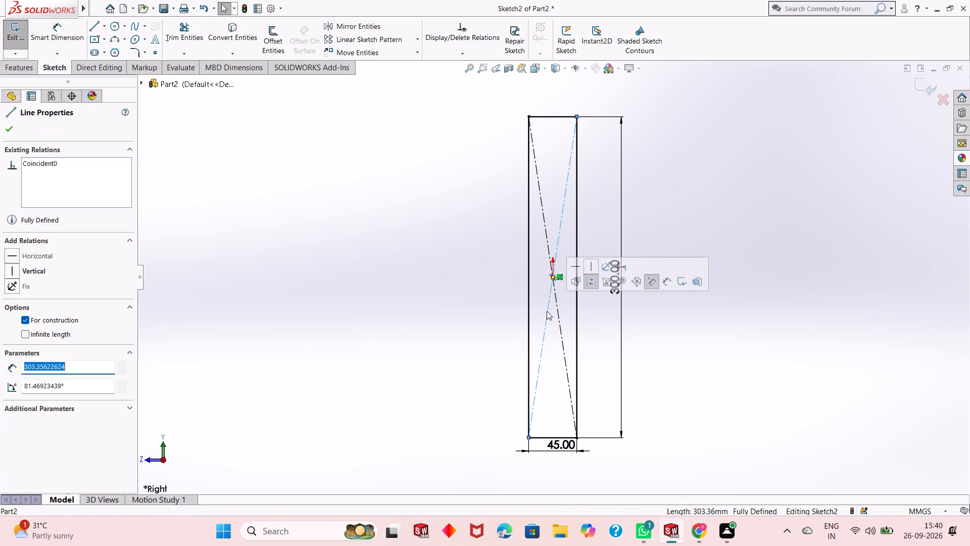
{"action": "left_click", "coordinate": [560, 333], "text": "ctrl"}
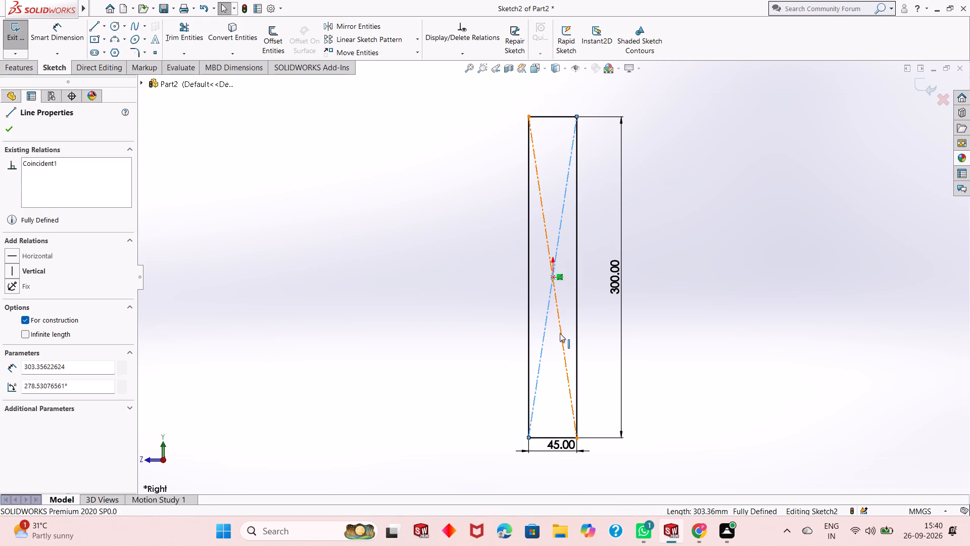
{"action": "right_click", "coordinate": [486, 322]}
{"action": "left_click", "coordinate": [534, 446]}
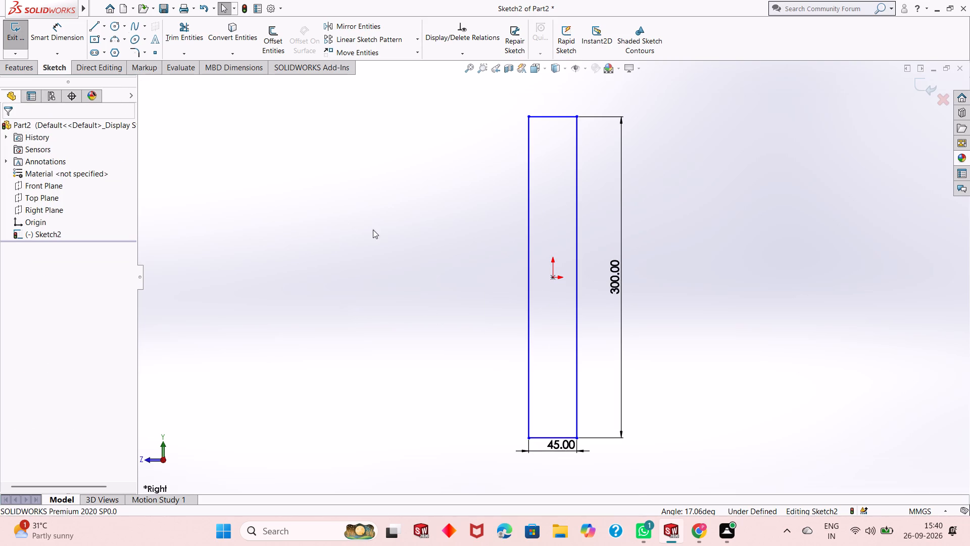
Sketch three connected lines forming a recess about 258 mm tall inside the rectangle, starting and ending on its left edge.
{"action": "left_click", "coordinate": [95, 26]}
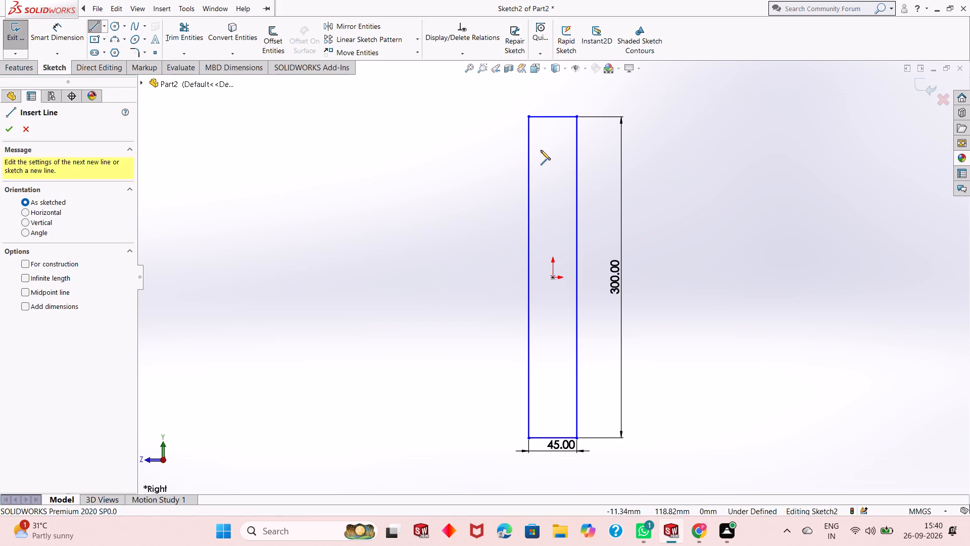
{"action": "left_click", "coordinate": [529, 139]}
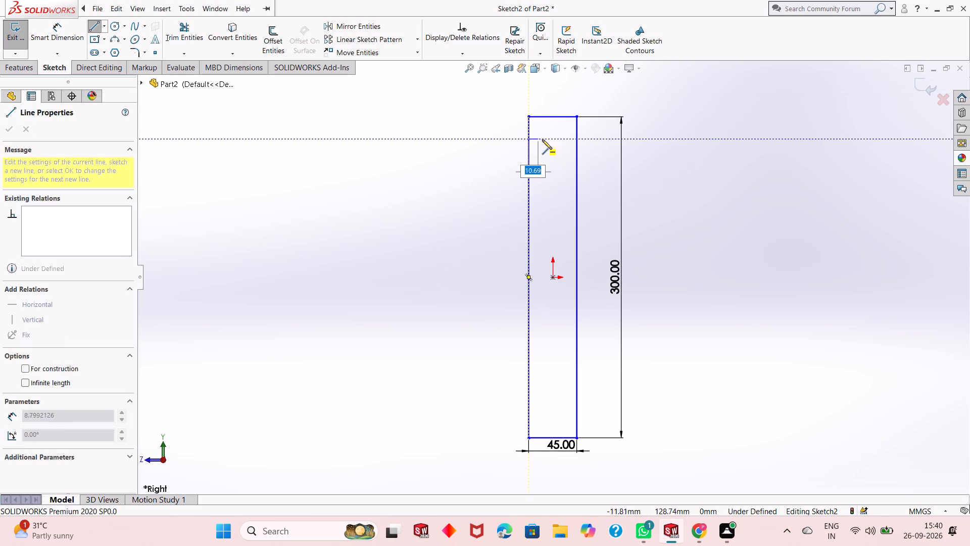
{"action": "left_click", "coordinate": [547, 140]}
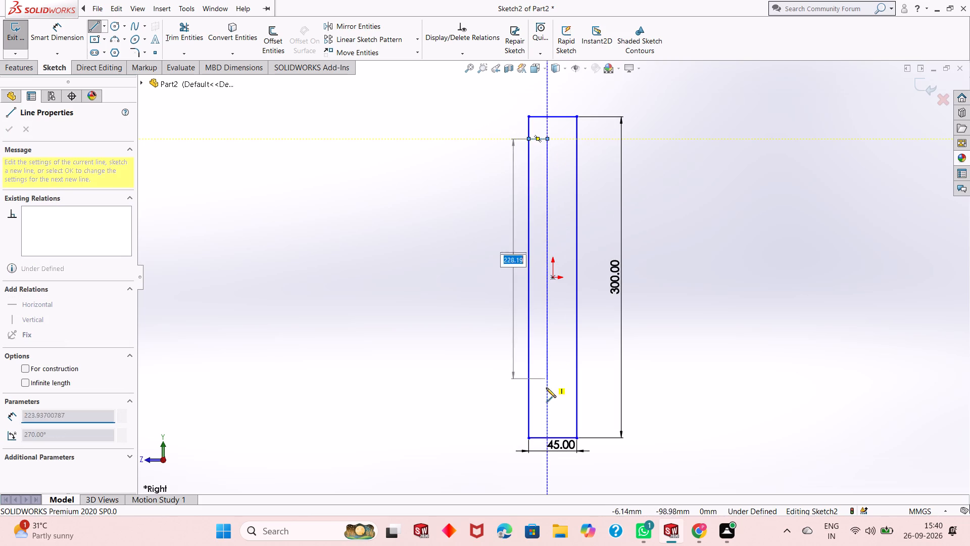
{"action": "left_click", "coordinate": [546, 415]}
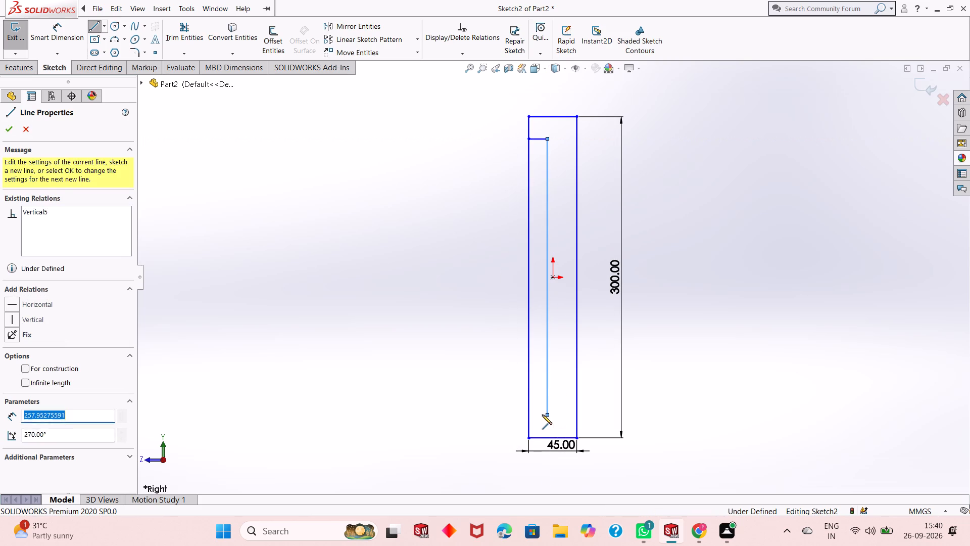
{"action": "left_click", "coordinate": [528, 415]}
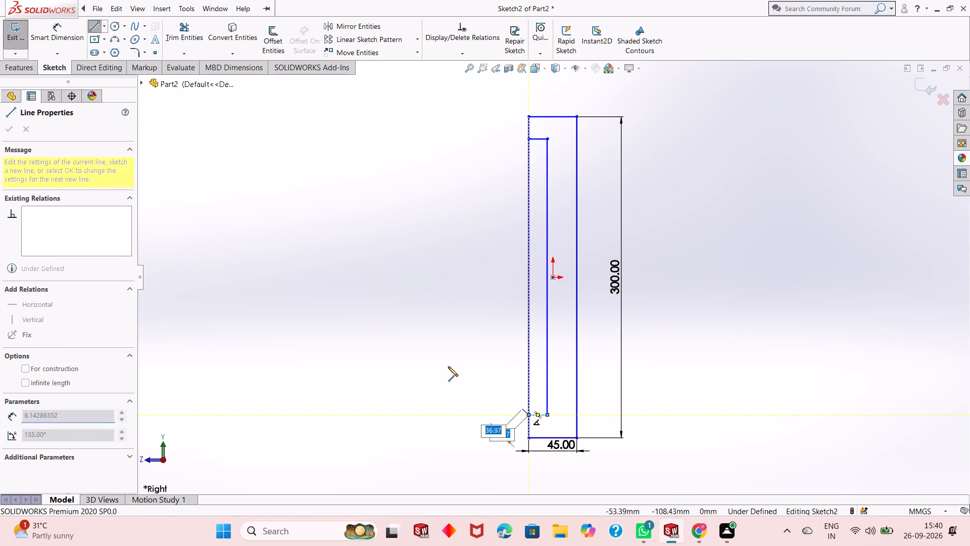
{"action": "right_click", "coordinate": [429, 350]}
{"action": "left_click", "coordinate": [451, 353]}
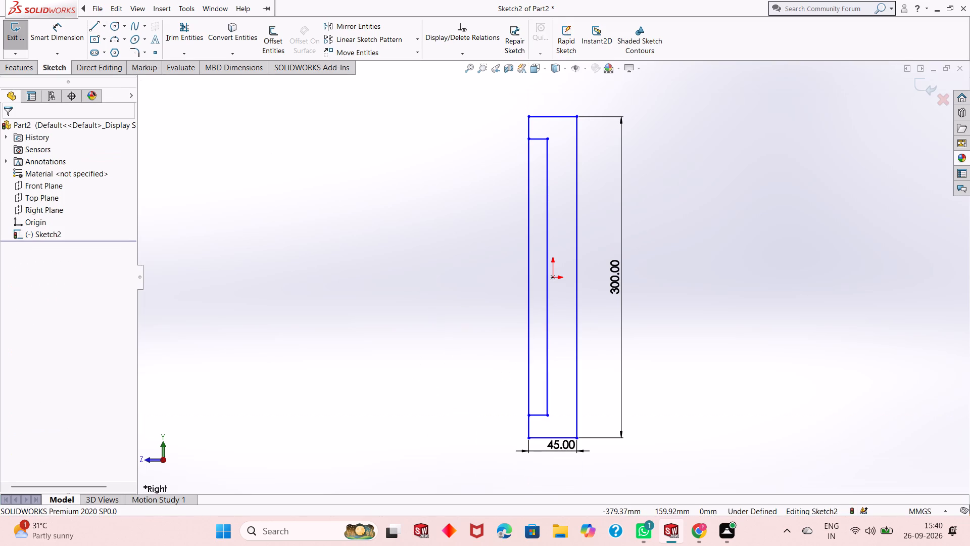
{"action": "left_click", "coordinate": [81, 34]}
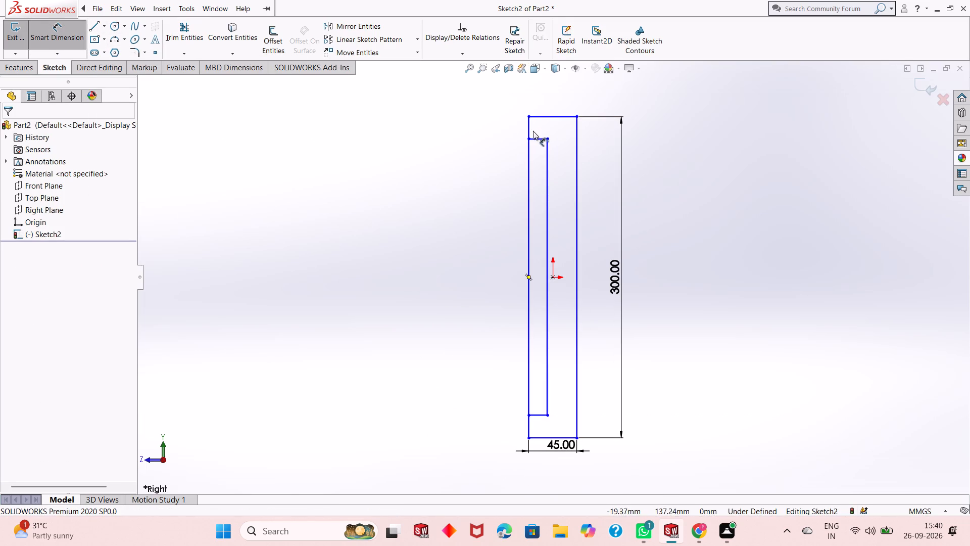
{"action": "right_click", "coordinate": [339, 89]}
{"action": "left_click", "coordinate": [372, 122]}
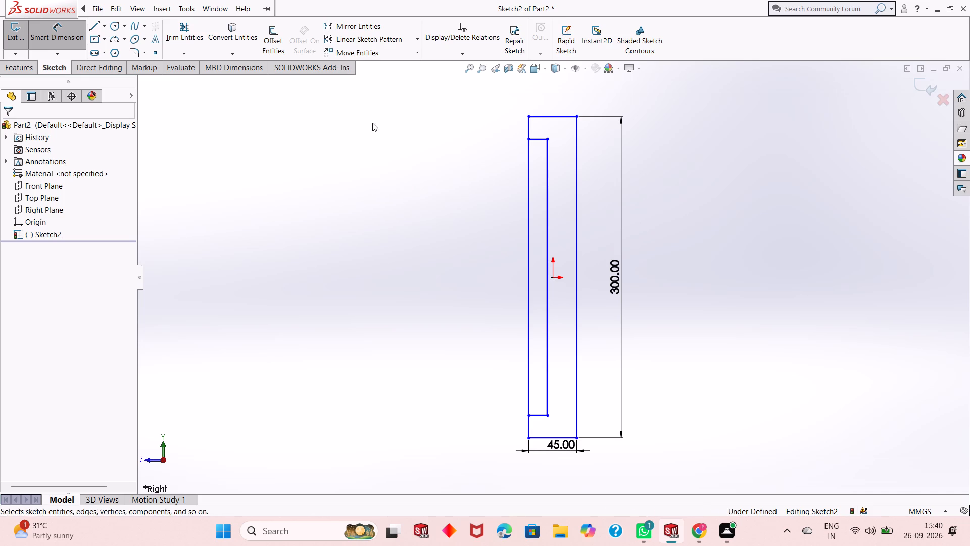
Trim the rectangle's left edge between the two short horizontal recess lines to open the profile into a C shape.
{"action": "left_click", "coordinate": [169, 37]}
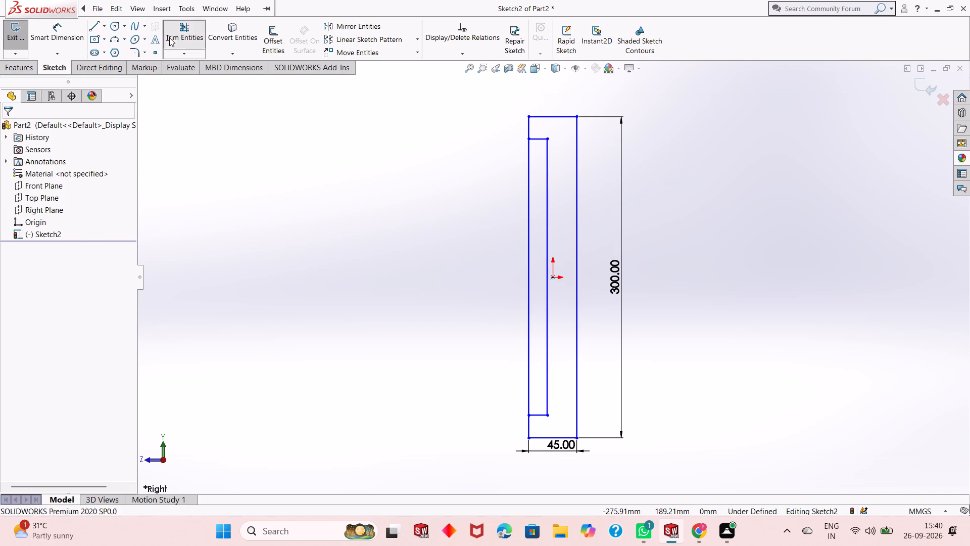
{"action": "left_click", "coordinate": [529, 281]}
{"action": "right_click", "coordinate": [328, 214]}
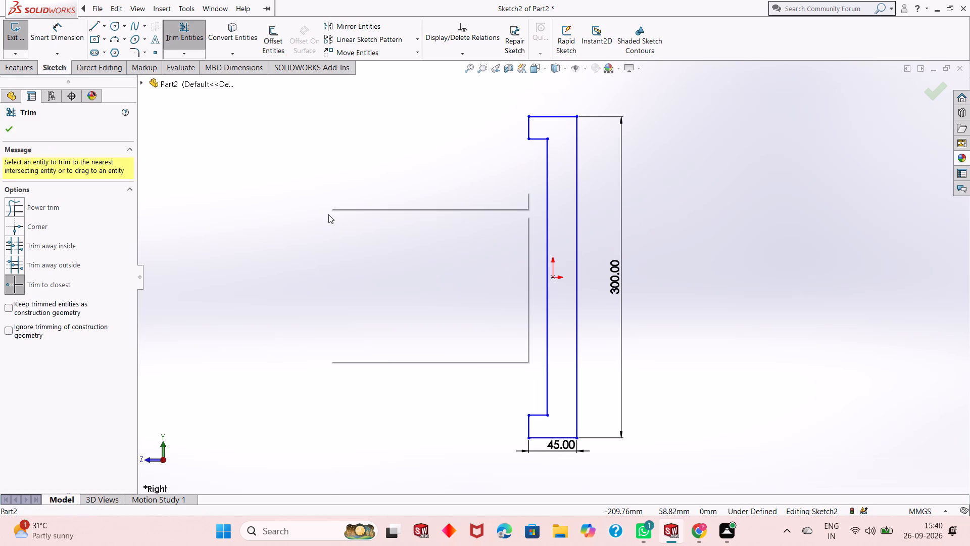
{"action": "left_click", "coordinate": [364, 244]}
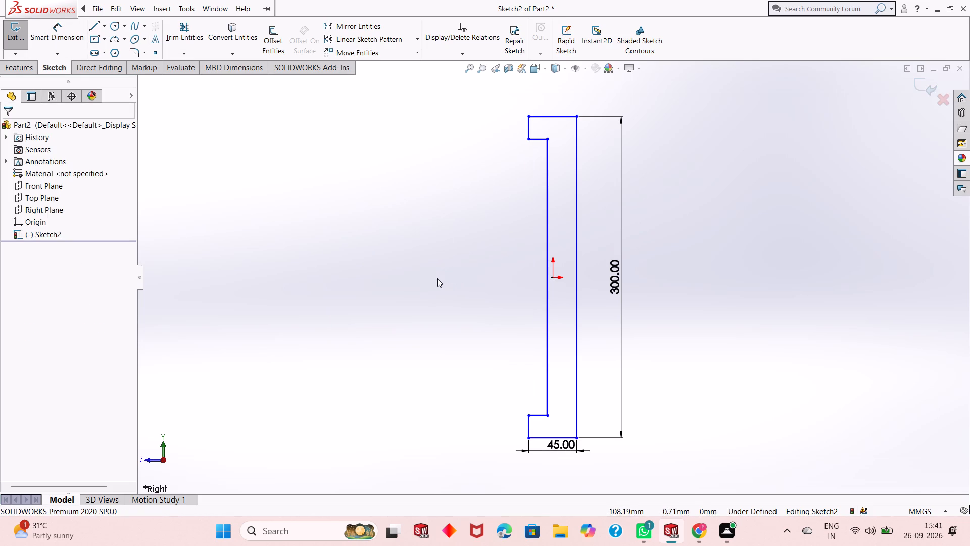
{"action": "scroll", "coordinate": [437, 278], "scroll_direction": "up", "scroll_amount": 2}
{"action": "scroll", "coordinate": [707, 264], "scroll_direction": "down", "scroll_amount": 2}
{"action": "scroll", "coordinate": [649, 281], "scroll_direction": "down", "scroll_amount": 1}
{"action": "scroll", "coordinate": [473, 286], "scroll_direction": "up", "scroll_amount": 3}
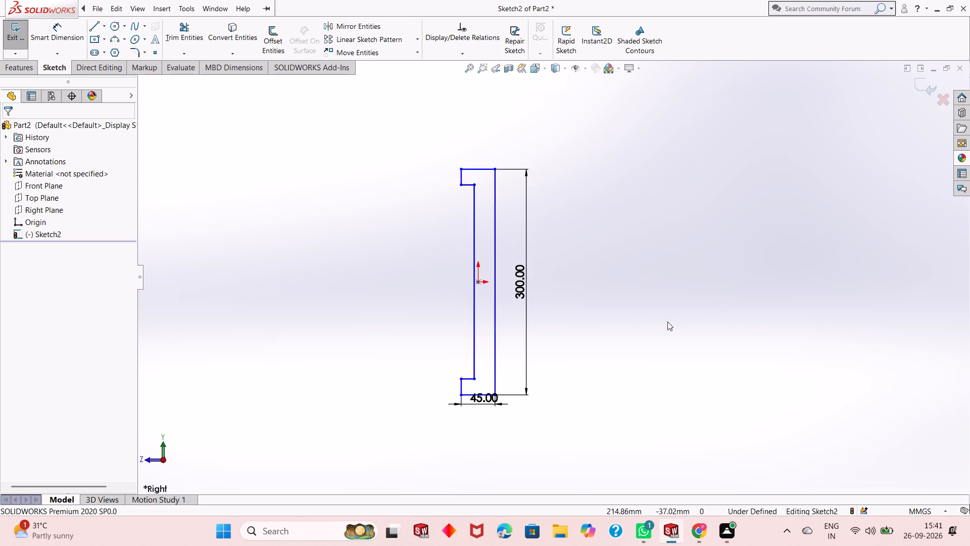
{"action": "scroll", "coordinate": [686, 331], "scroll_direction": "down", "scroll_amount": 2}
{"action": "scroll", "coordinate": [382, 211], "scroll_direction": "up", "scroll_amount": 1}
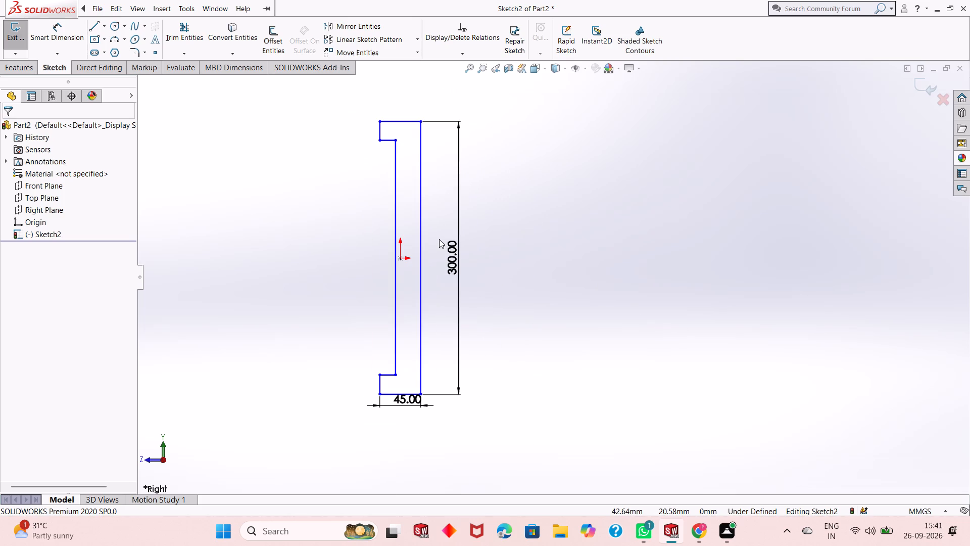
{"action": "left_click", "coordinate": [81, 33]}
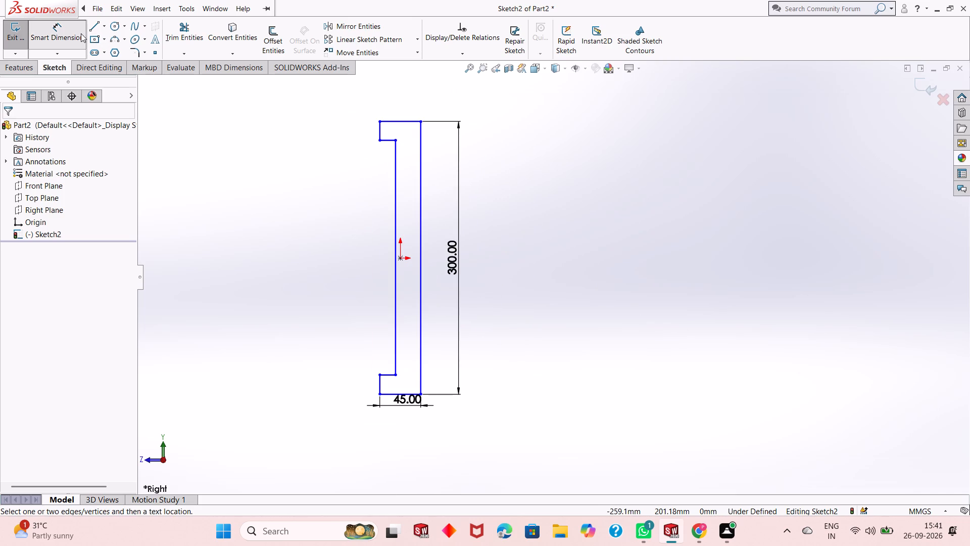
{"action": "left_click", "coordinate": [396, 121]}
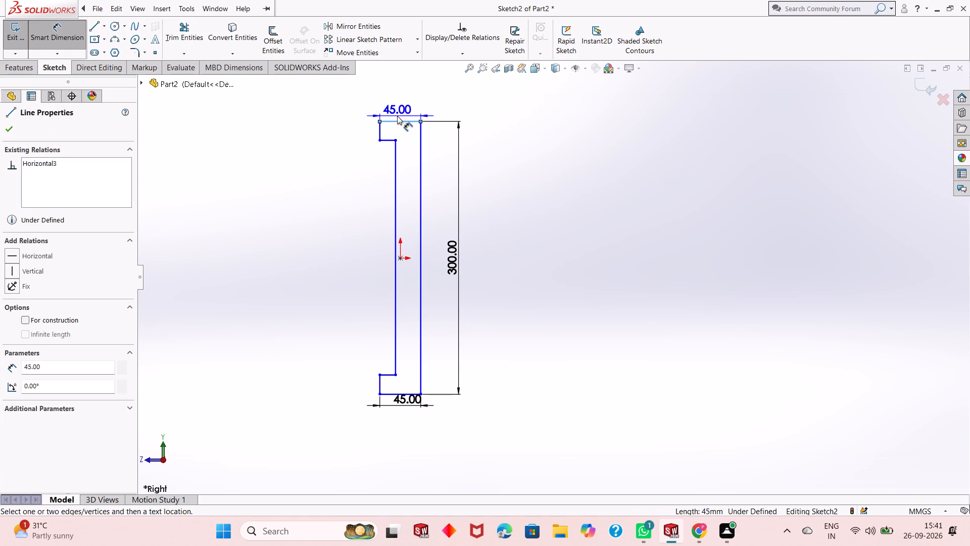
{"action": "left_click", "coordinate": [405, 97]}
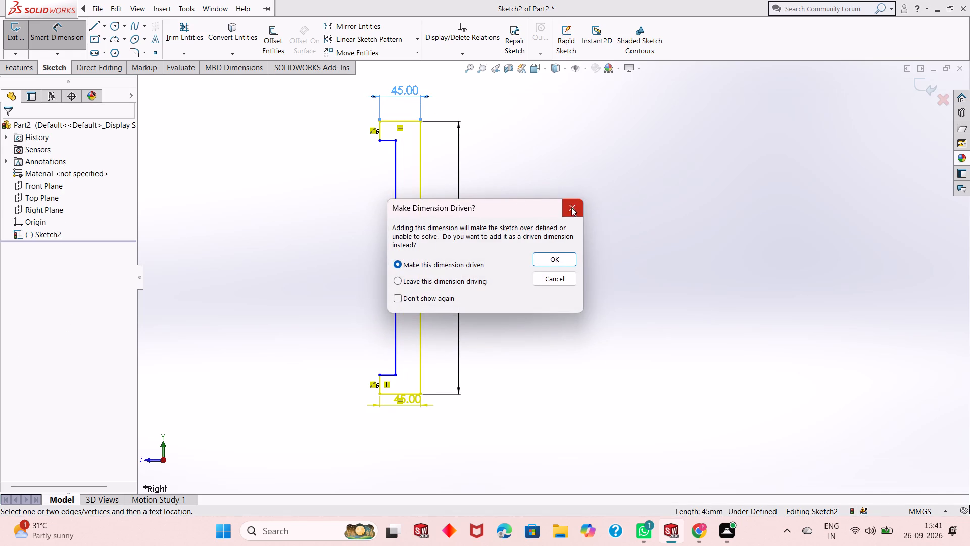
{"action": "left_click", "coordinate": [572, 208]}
Dimension the web thickness between the recess's vertical line and the profile's long outer edge to 25 mm.
{"action": "left_click", "coordinate": [395, 159]}
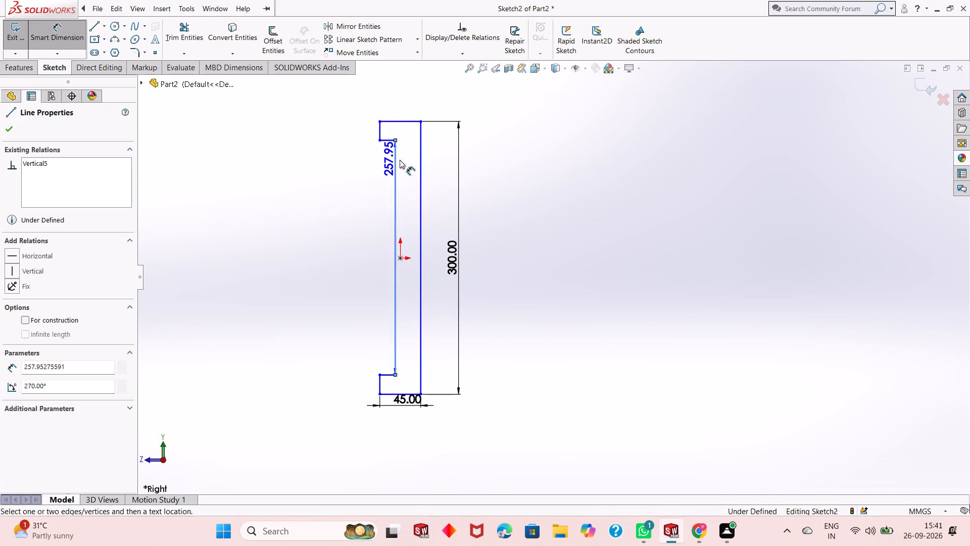
{"action": "left_click", "coordinate": [422, 160]}
{"action": "left_click", "coordinate": [416, 86]}
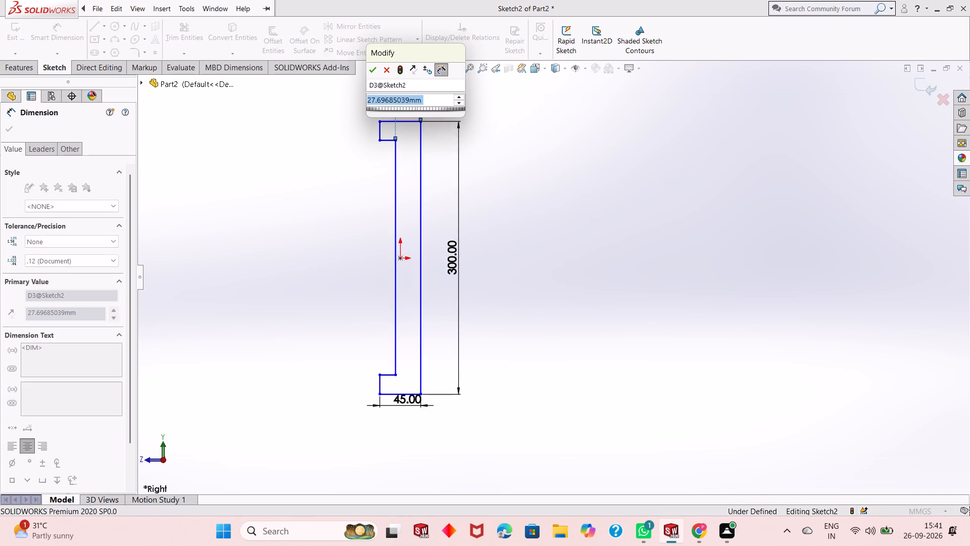
{"action": "type", "text": "25"}
{"action": "key", "text": "Return"}
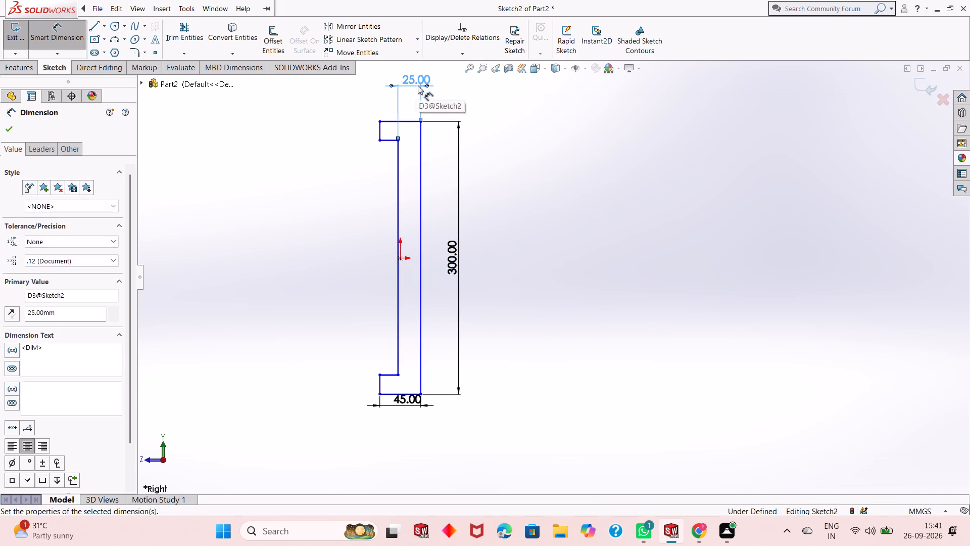
Dimension the height of the profile's upper lip to 20 mm.
{"action": "left_click", "coordinate": [381, 134]}
{"action": "left_click", "coordinate": [330, 138]}
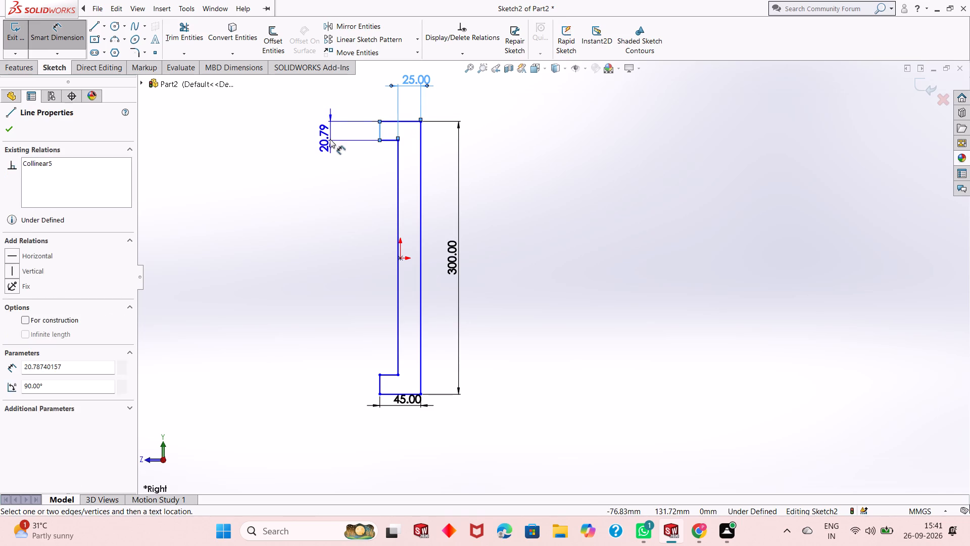
{"action": "type", "text": "20"}
{"action": "key", "text": "Return"}
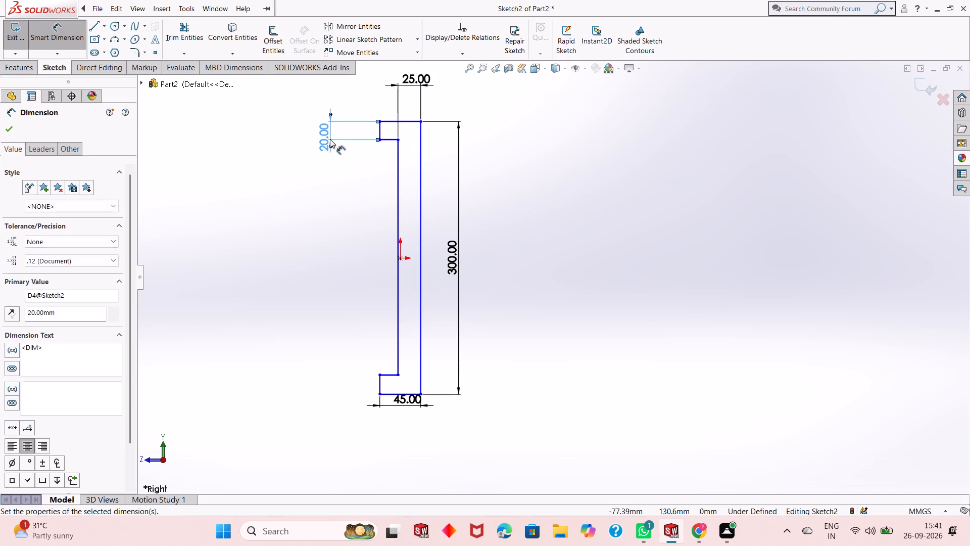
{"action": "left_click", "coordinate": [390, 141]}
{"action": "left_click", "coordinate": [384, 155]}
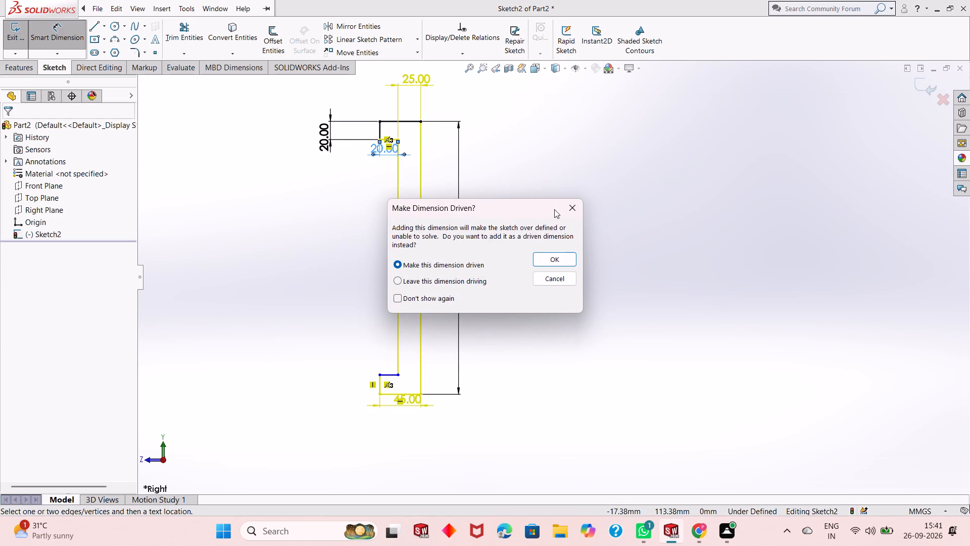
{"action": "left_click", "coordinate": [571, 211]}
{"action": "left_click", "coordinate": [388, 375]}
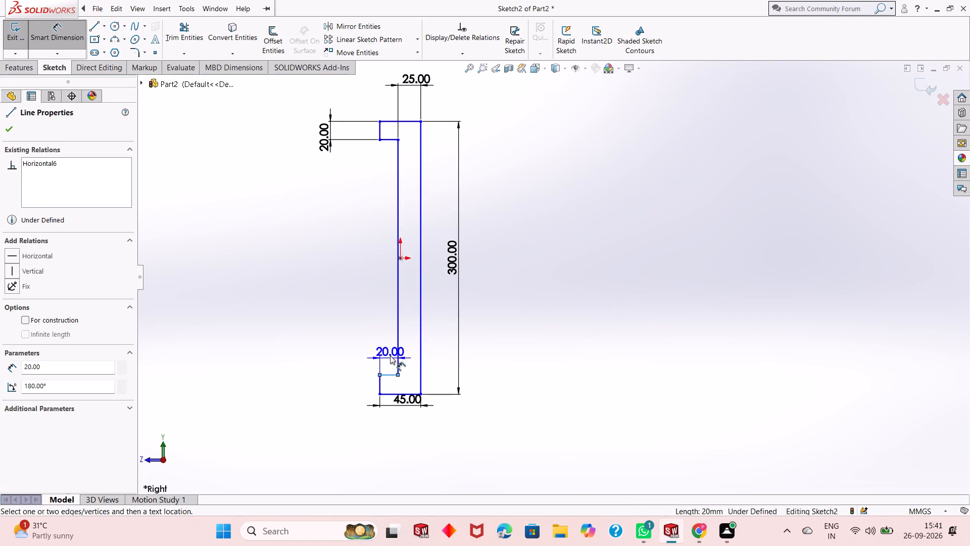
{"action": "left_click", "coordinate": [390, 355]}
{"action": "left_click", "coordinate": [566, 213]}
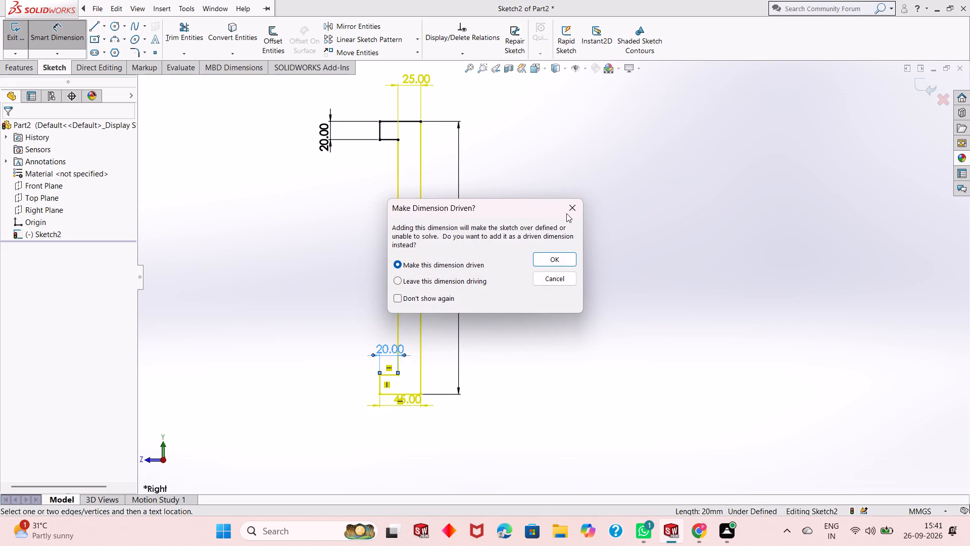
Dimension the height of the profile's lower lip to 20 mm.
{"action": "left_click", "coordinate": [379, 384]}
{"action": "left_click", "coordinate": [348, 389]}
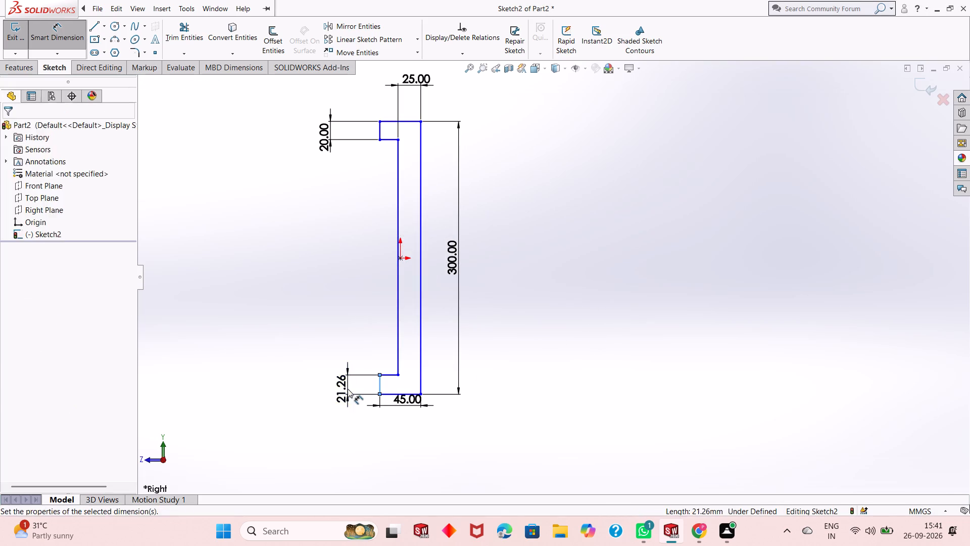
{"action": "type", "text": "20"}
{"action": "key", "text": "Return"}
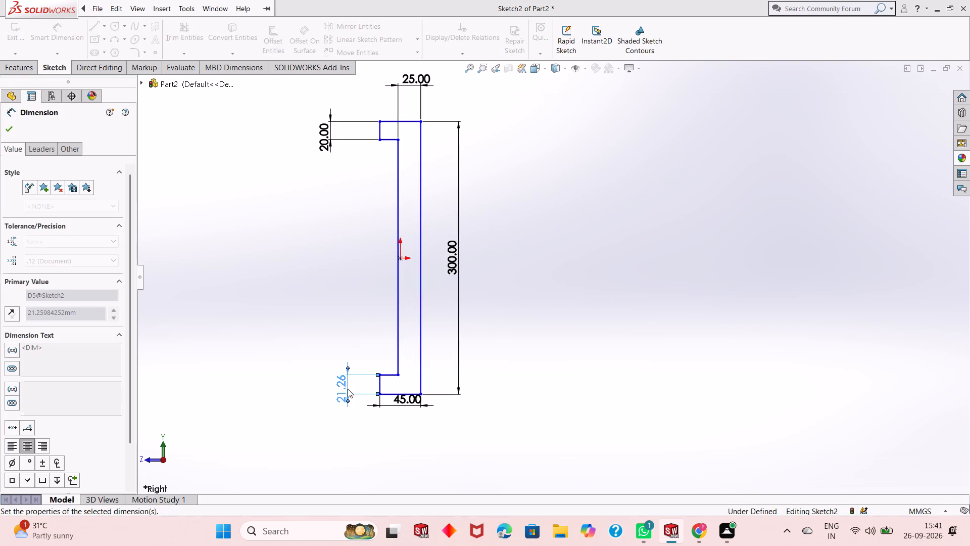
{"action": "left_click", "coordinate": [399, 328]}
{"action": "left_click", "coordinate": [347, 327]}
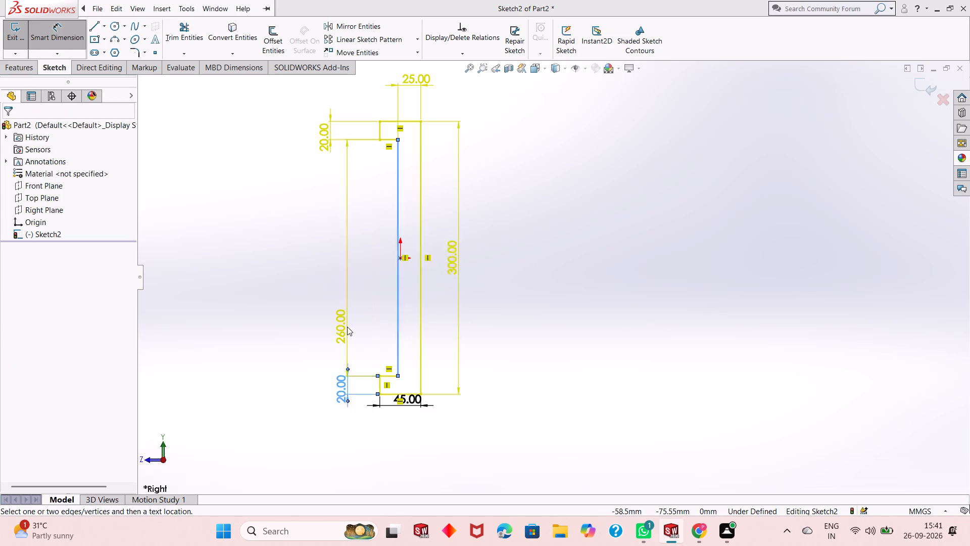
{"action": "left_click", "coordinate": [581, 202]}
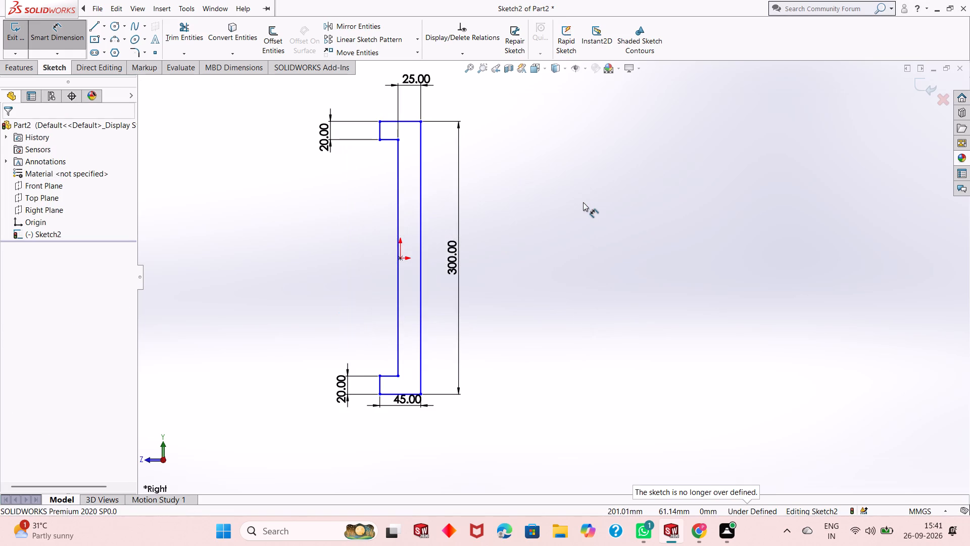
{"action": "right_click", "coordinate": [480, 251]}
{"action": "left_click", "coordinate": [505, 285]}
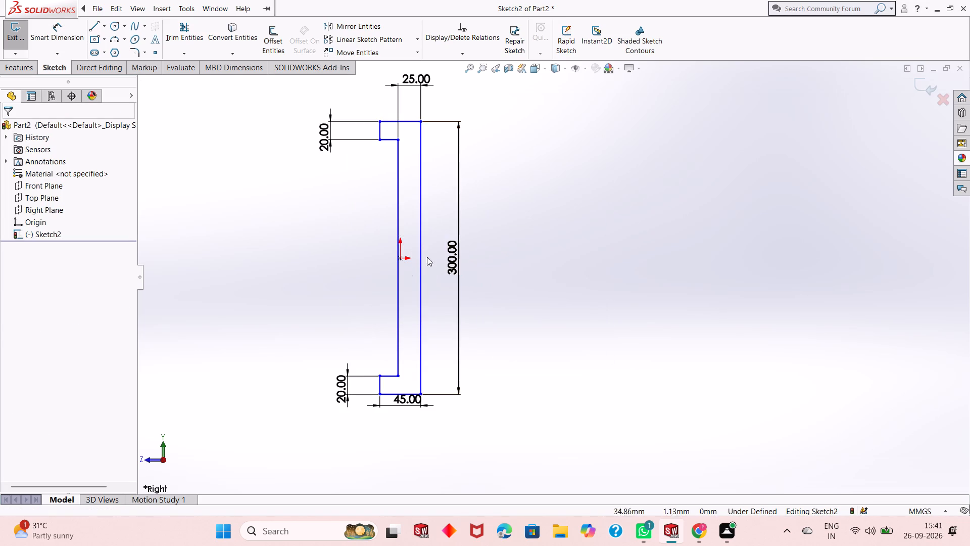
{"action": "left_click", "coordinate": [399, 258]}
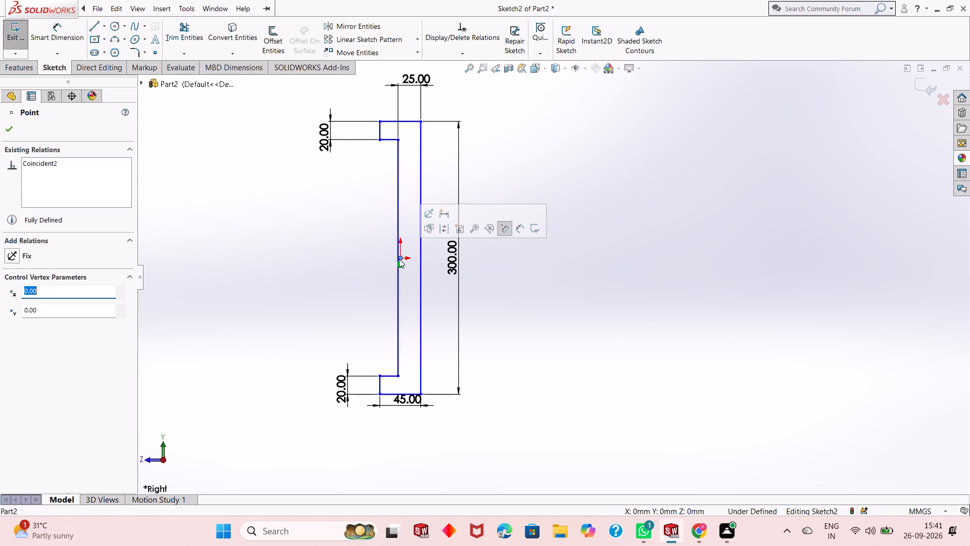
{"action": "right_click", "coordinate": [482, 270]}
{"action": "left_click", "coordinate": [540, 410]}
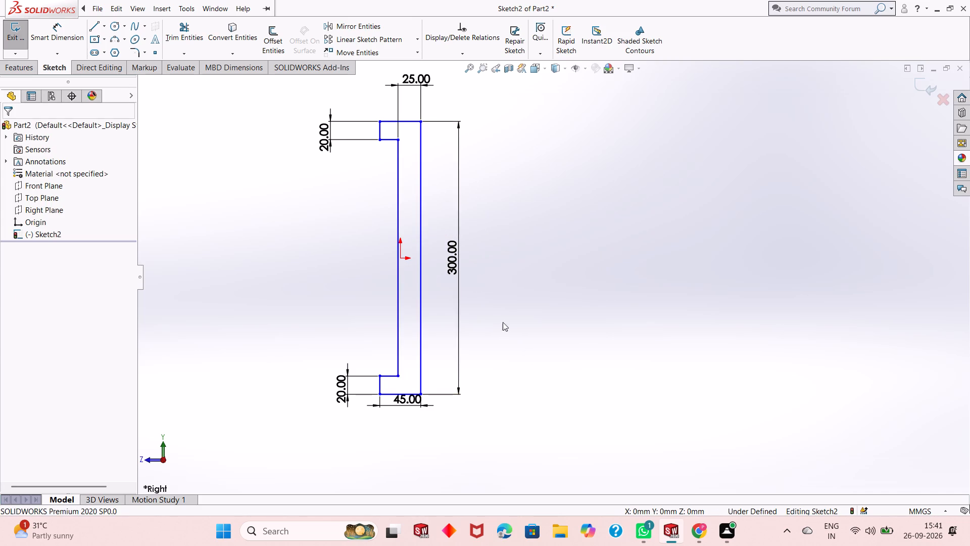
Dimension the horizontal distance from the origin to the bottom corner of the long outer edge at 22.5 mm.
{"action": "left_click", "coordinate": [48, 27]}
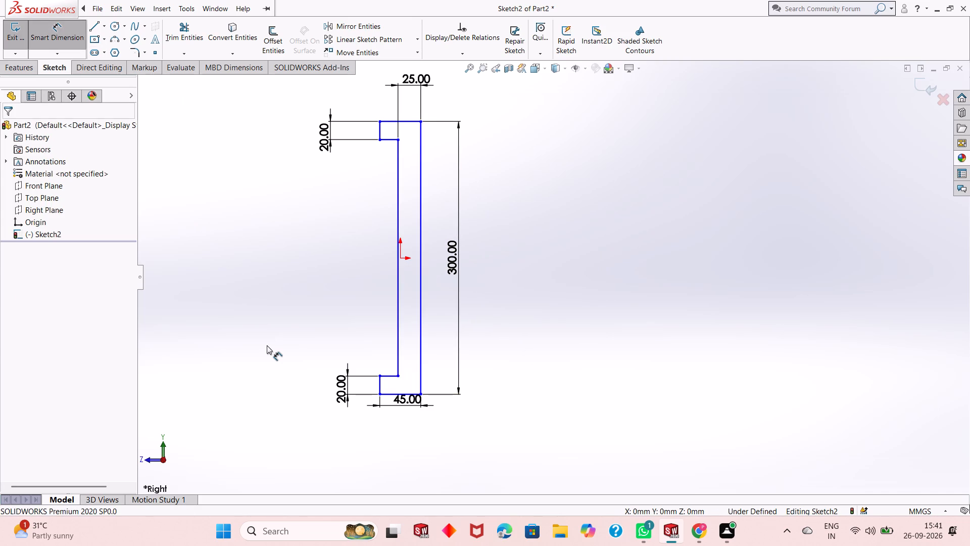
{"action": "left_click", "coordinate": [402, 258]}
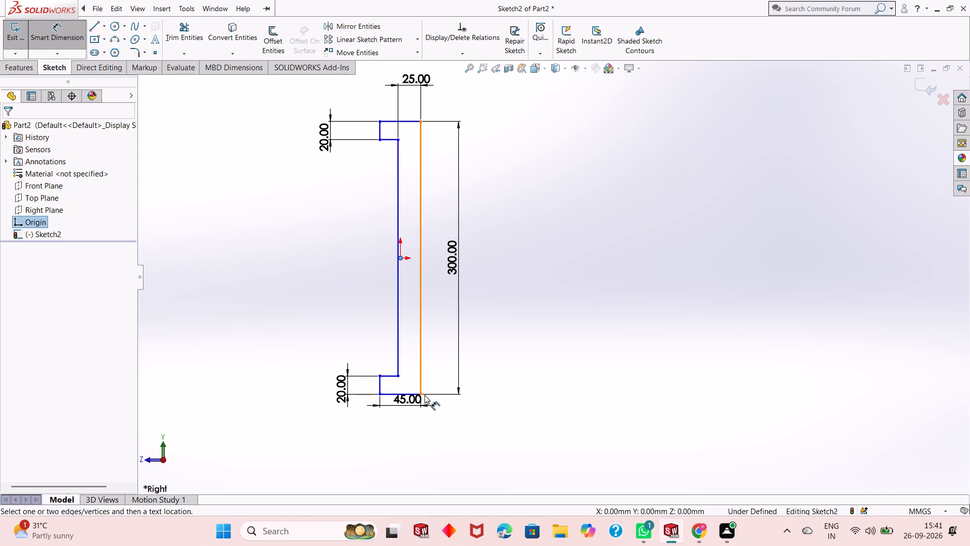
{"action": "left_click", "coordinate": [421, 394]}
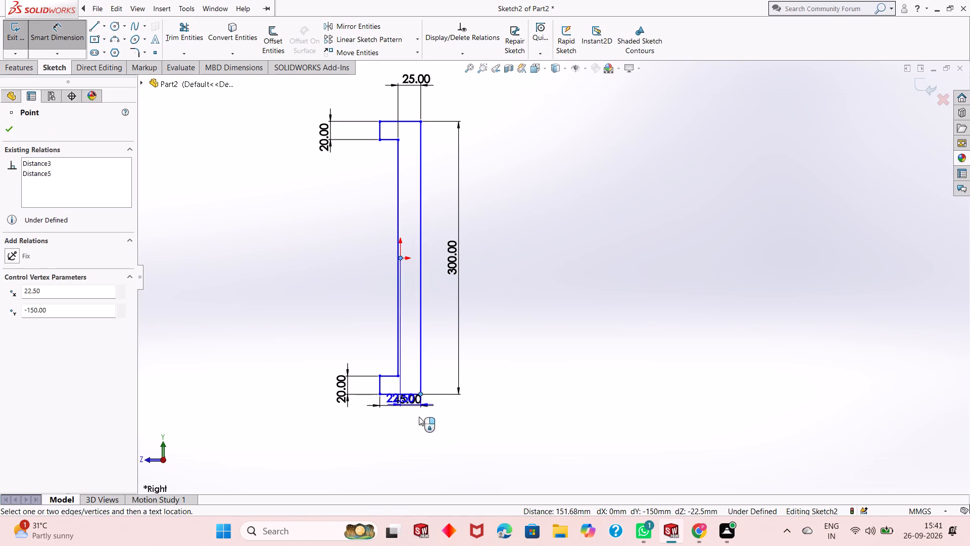
{"action": "left_click", "coordinate": [418, 422]}
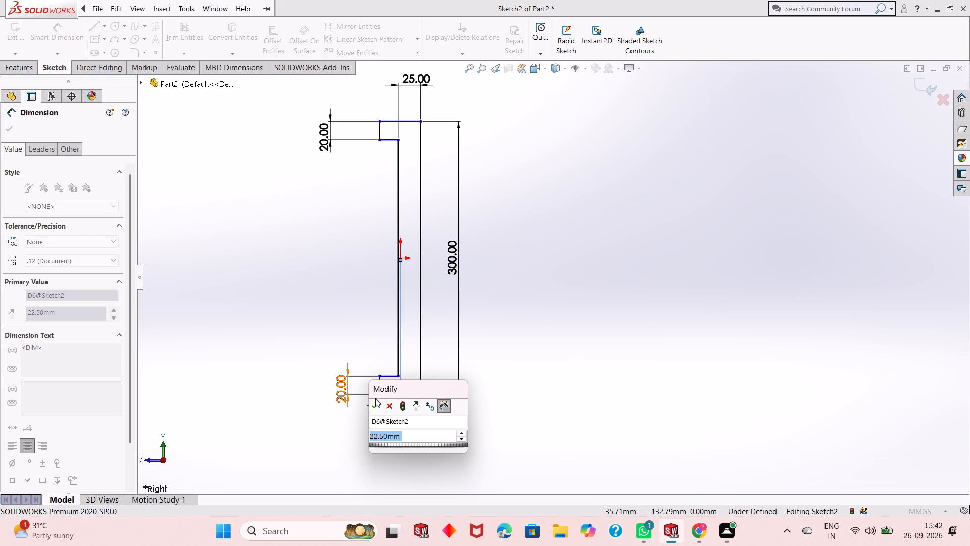
{"action": "left_click", "coordinate": [370, 407]}
{"action": "left_click", "coordinate": [400, 378]}
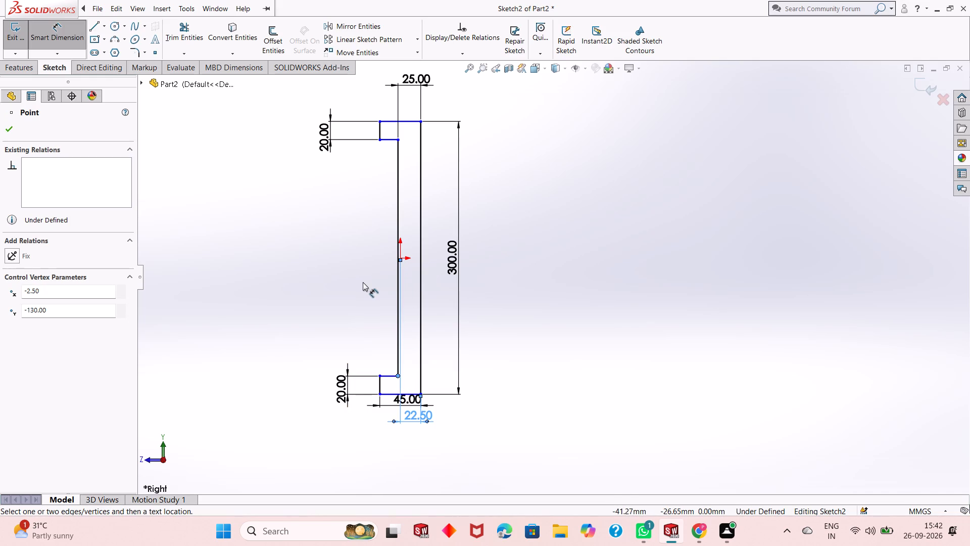
{"action": "key", "text": "Escape"}
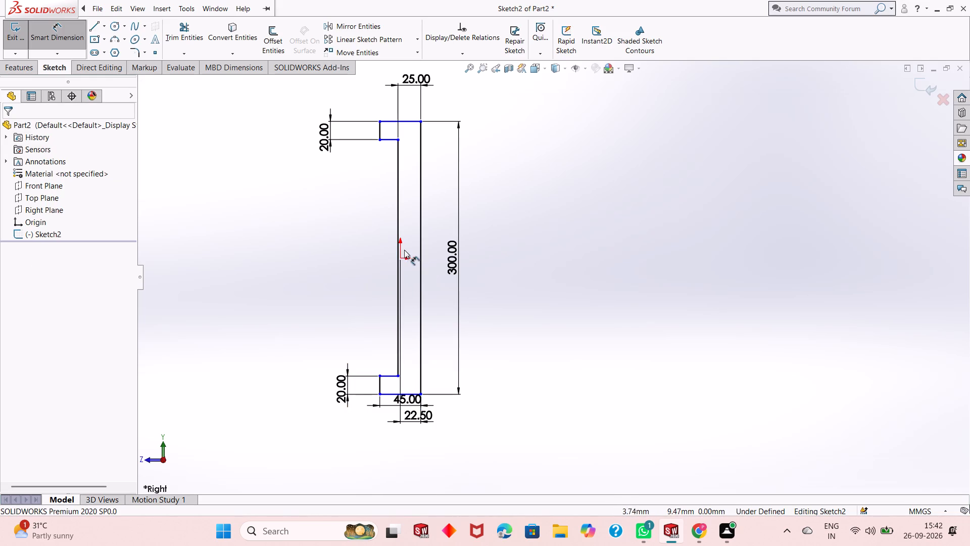
Dimension the vertical distance from the origin to the profile's top edge at 150 mm.
{"action": "left_click", "coordinate": [399, 257]}
{"action": "left_click", "coordinate": [416, 122]}
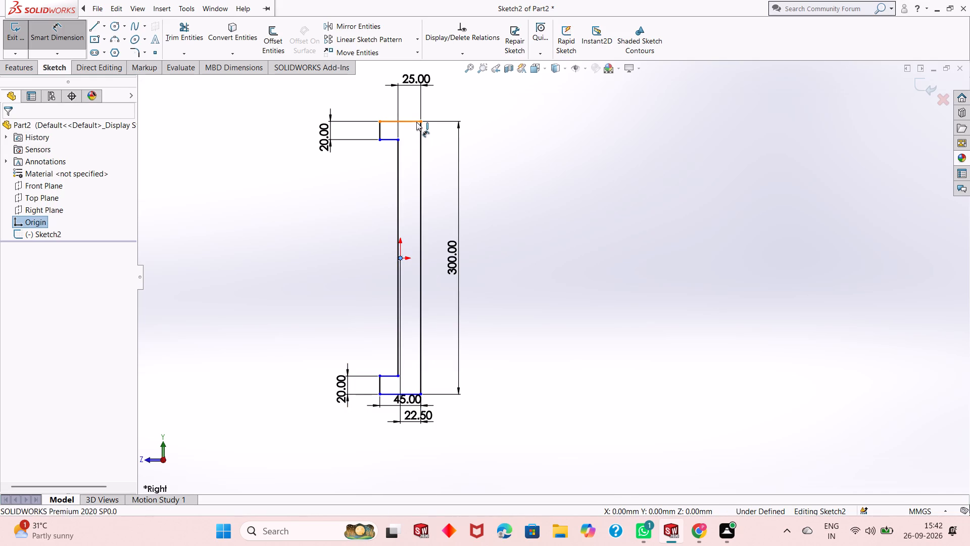
{"action": "left_click", "coordinate": [530, 129]}
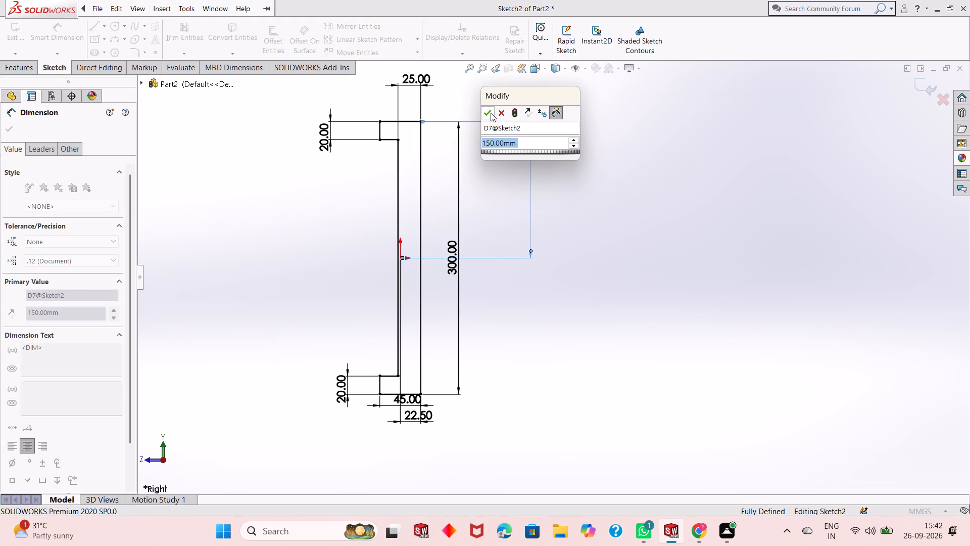
{"action": "left_click", "coordinate": [491, 113]}
{"action": "right_click", "coordinate": [518, 191]}
{"action": "left_click", "coordinate": [567, 226]}
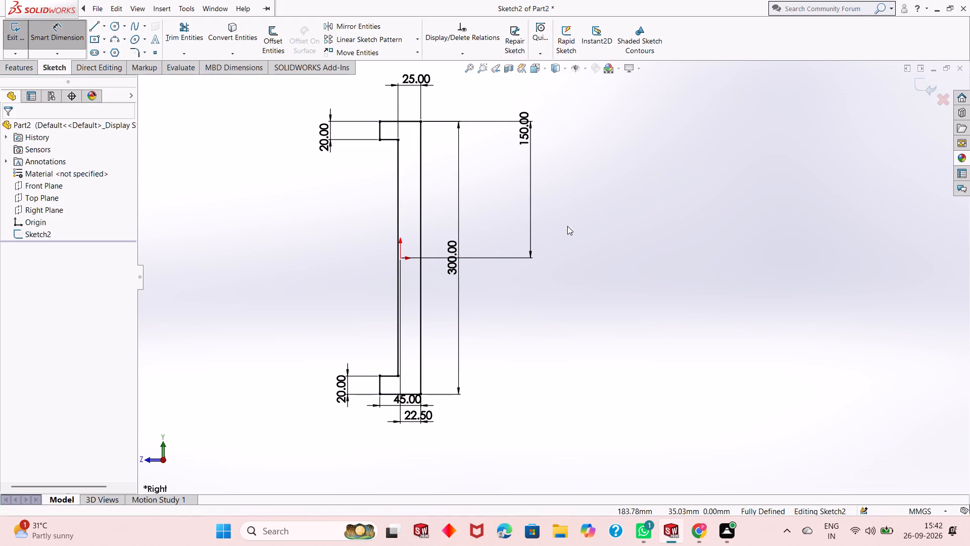
Extrude the C-shaped profile as a blind boss 120 mm deep in the reversed direction.
{"action": "scroll", "coordinate": [500, 325], "scroll_direction": "up", "scroll_amount": 2}
{"action": "scroll", "coordinate": [382, 143], "scroll_direction": "down", "scroll_amount": 1}
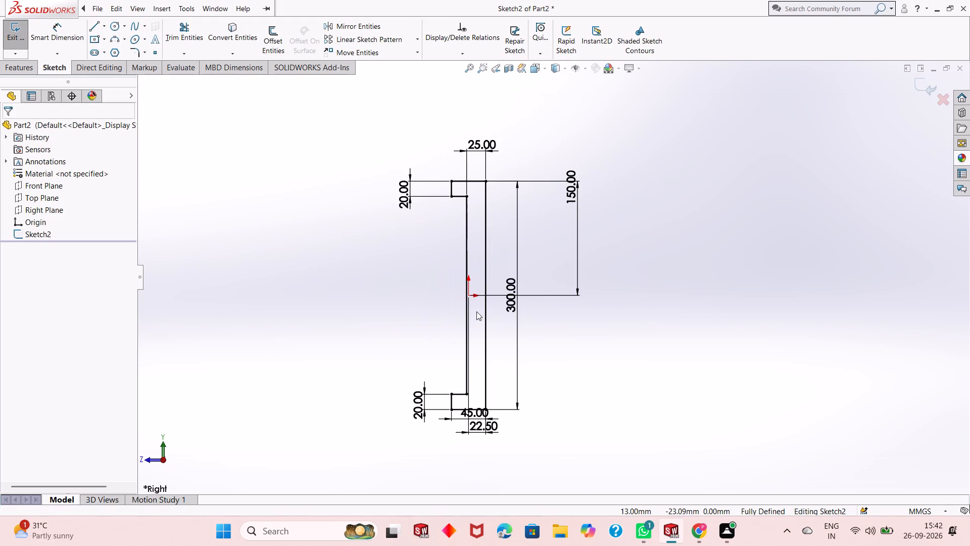
{"action": "scroll", "coordinate": [476, 311], "scroll_direction": "down", "scroll_amount": 1}
{"action": "scroll", "coordinate": [547, 312], "scroll_direction": "down", "scroll_amount": 1}
{"action": "scroll", "coordinate": [512, 288], "scroll_direction": "up", "scroll_amount": 1}
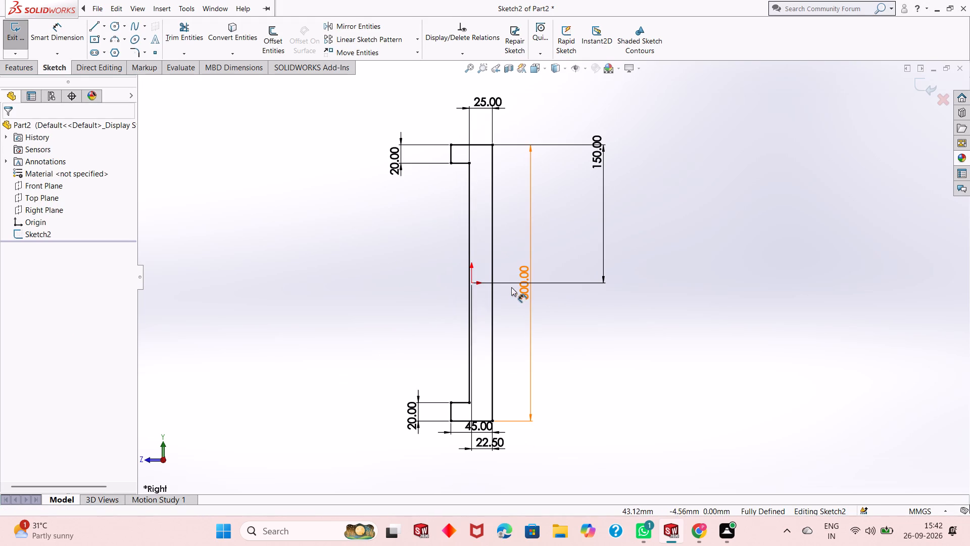
{"action": "left_click", "coordinate": [26, 68]}
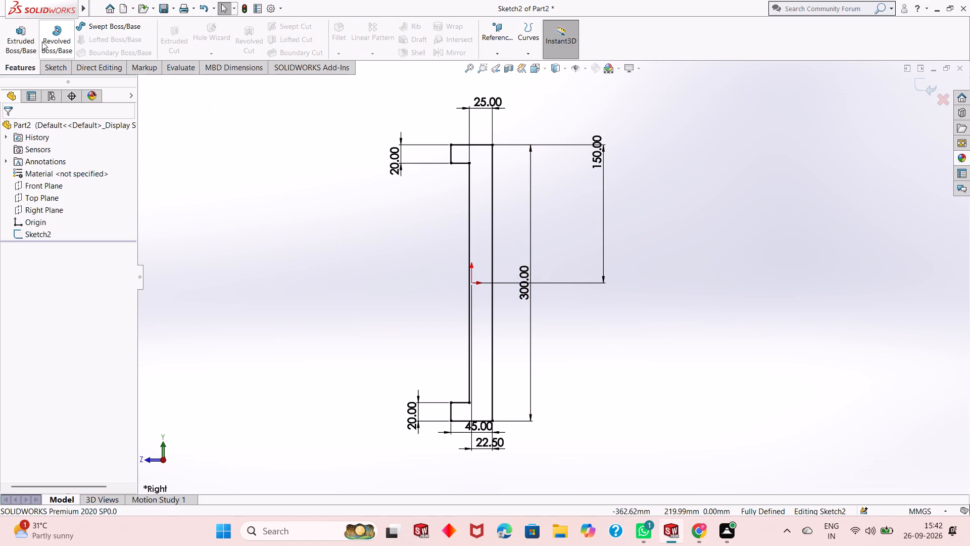
{"action": "left_click", "coordinate": [31, 42]}
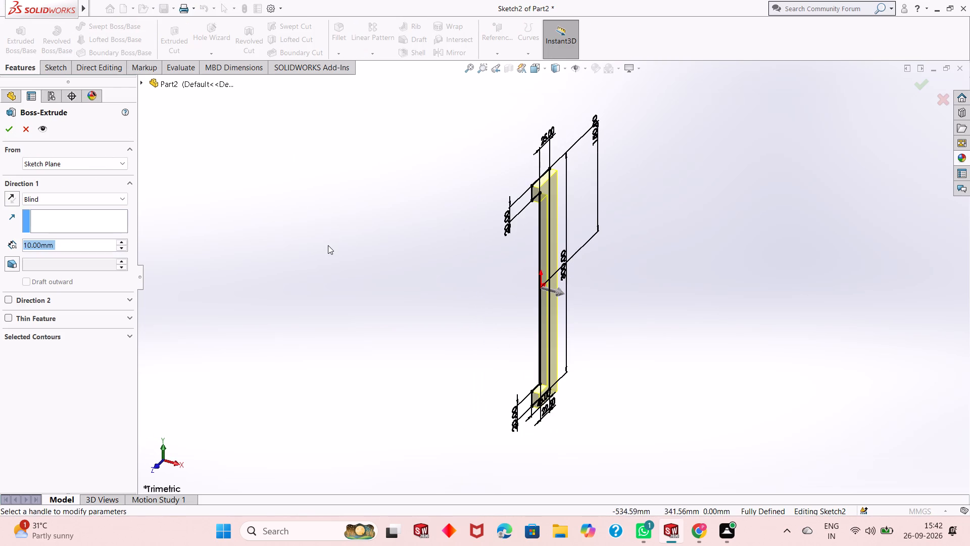
{"action": "left_click", "coordinate": [12, 201]}
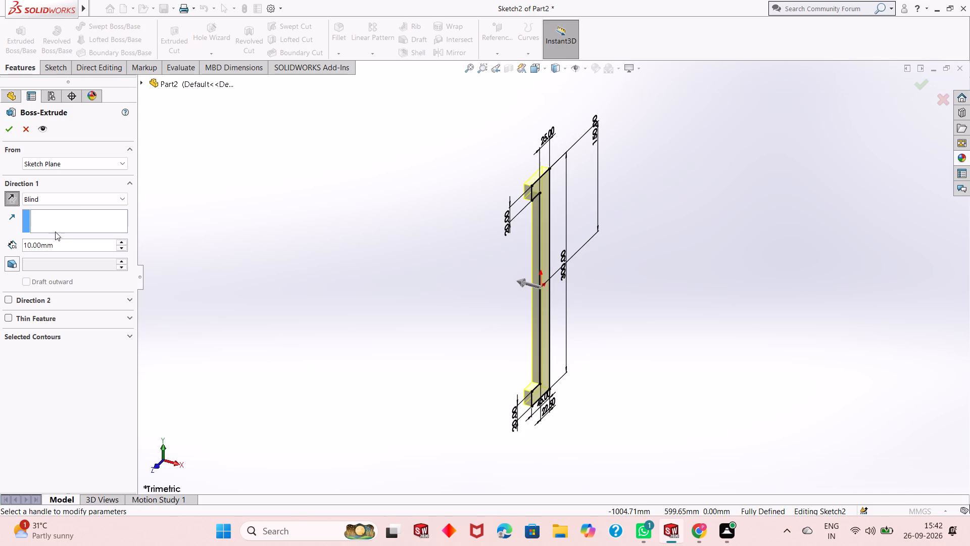
{"action": "middle_click_drag", "start_coordinate": [470, 374], "coordinate": [439, 339]}
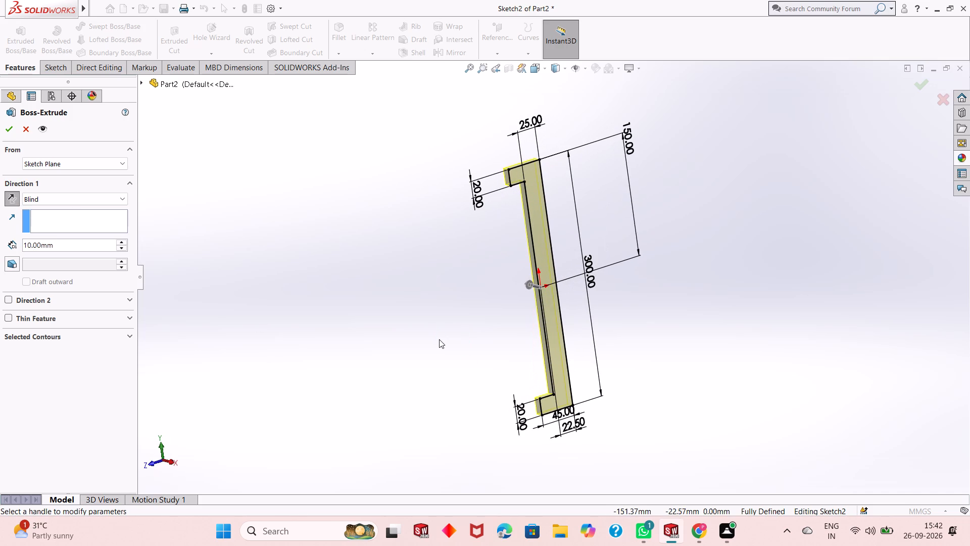
{"action": "double_click", "coordinate": [73, 243]}
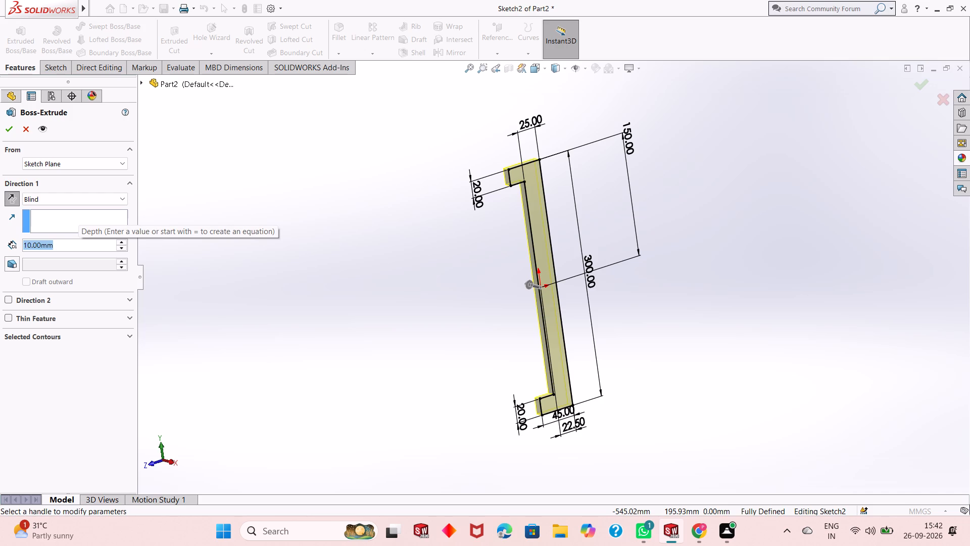
{"action": "type", "text": "120"}
{"action": "key", "text": "Return"}
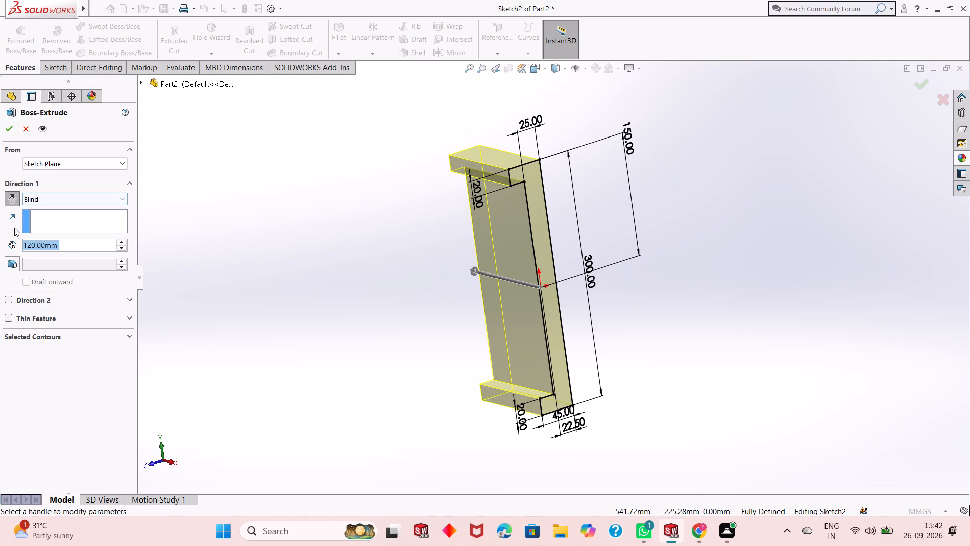
{"action": "left_click", "coordinate": [8, 130]}
{"action": "left_click", "coordinate": [330, 234]}
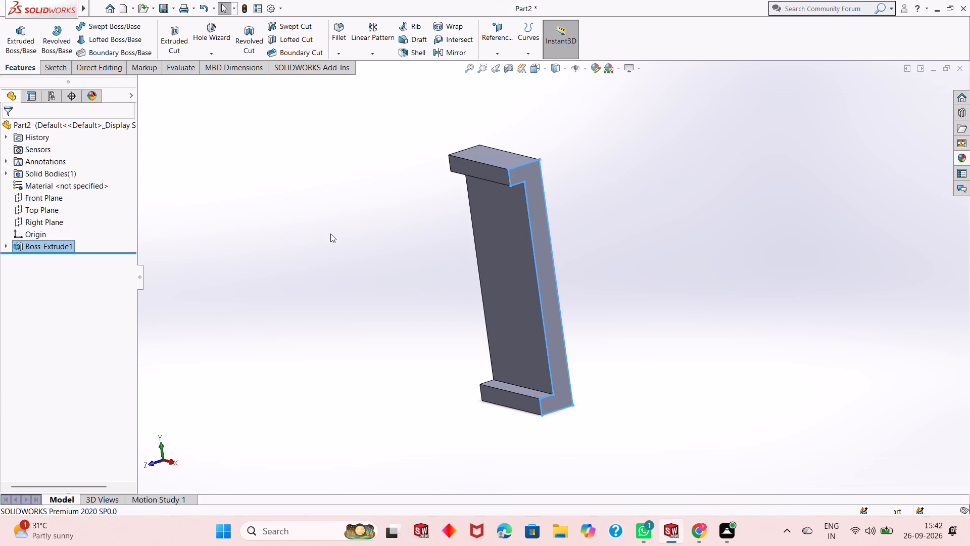
Examine the extruded C-shaped solid from the side of its large flat outer face.
{"action": "middle_click_drag", "start_coordinate": [409, 276], "coordinate": [328, 266]}
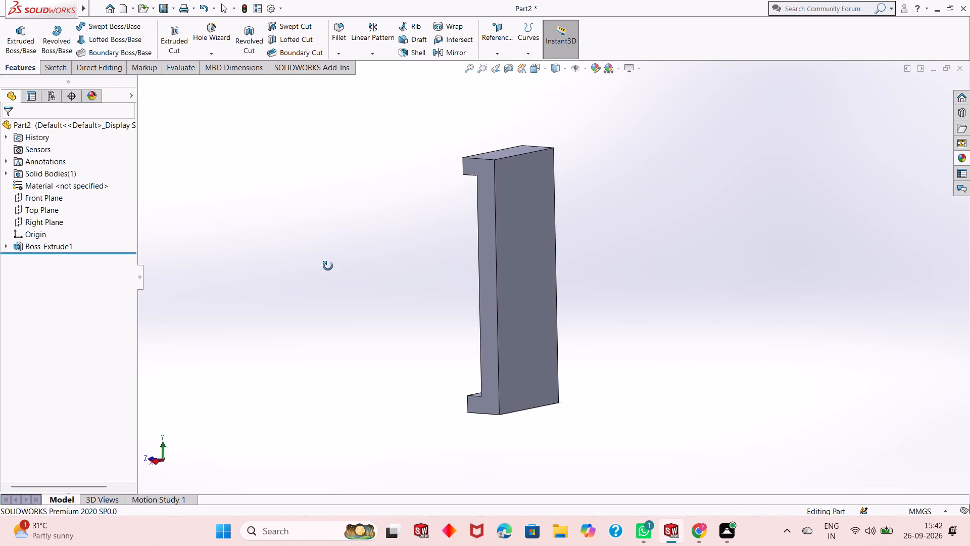
{"action": "middle_click_drag", "start_coordinate": [328, 266], "coordinate": [296, 294]}
{"action": "scroll", "coordinate": [459, 256], "scroll_direction": "up", "scroll_amount": 2}
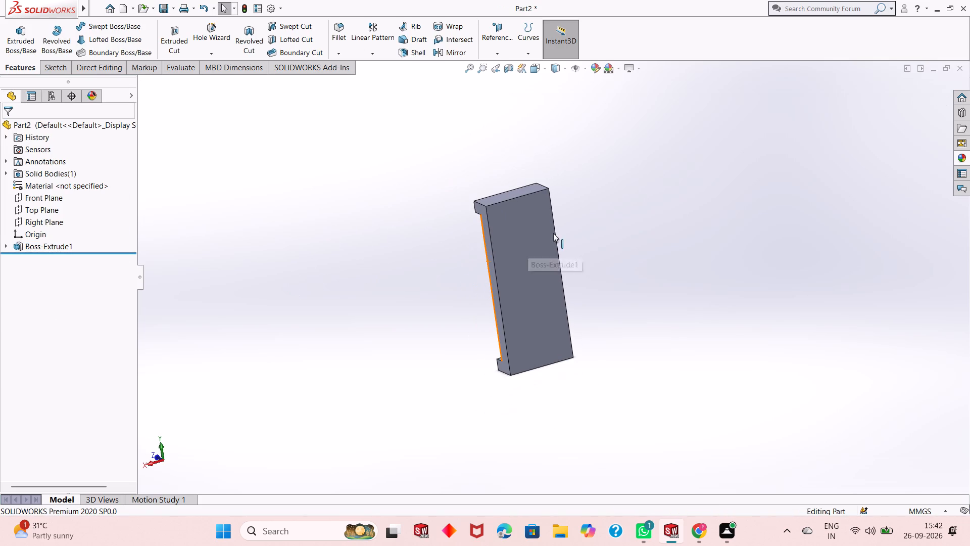
{"action": "scroll", "coordinate": [608, 300], "scroll_direction": "down", "scroll_amount": 2}
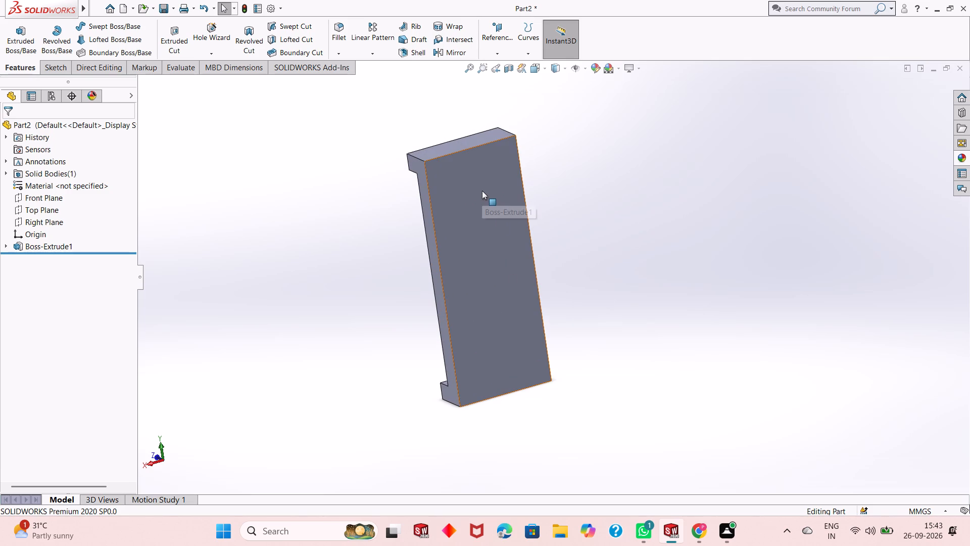
{"action": "scroll", "coordinate": [482, 191], "scroll_direction": "down", "scroll_amount": 3}
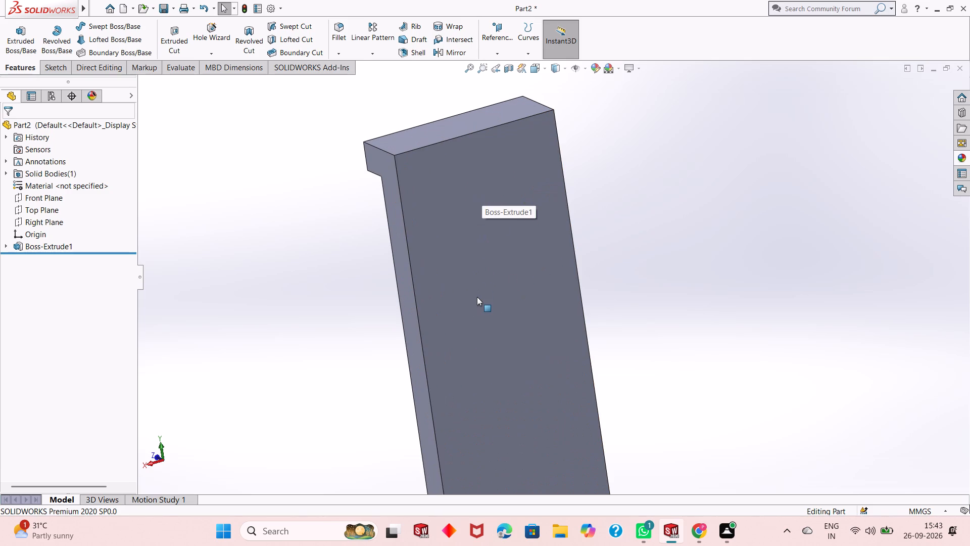
{"action": "scroll", "coordinate": [477, 298], "scroll_direction": "down", "scroll_amount": 1}
{"action": "scroll", "coordinate": [477, 298], "scroll_direction": "up", "scroll_amount": 3}
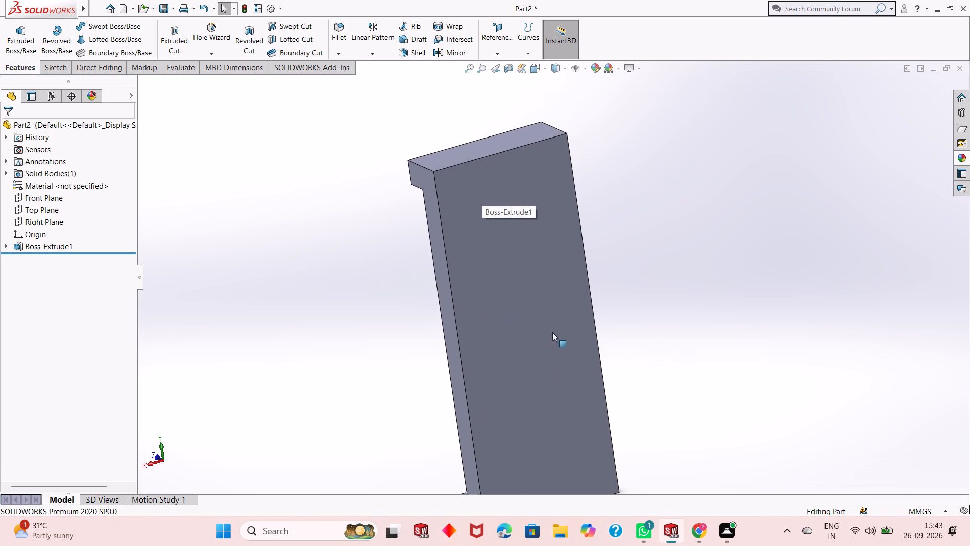
{"action": "scroll", "coordinate": [557, 315], "scroll_direction": "up", "scroll_amount": 2}
{"action": "scroll", "coordinate": [561, 433], "scroll_direction": "down", "scroll_amount": 2}
{"action": "scroll", "coordinate": [542, 314], "scroll_direction": "up", "scroll_amount": 2}
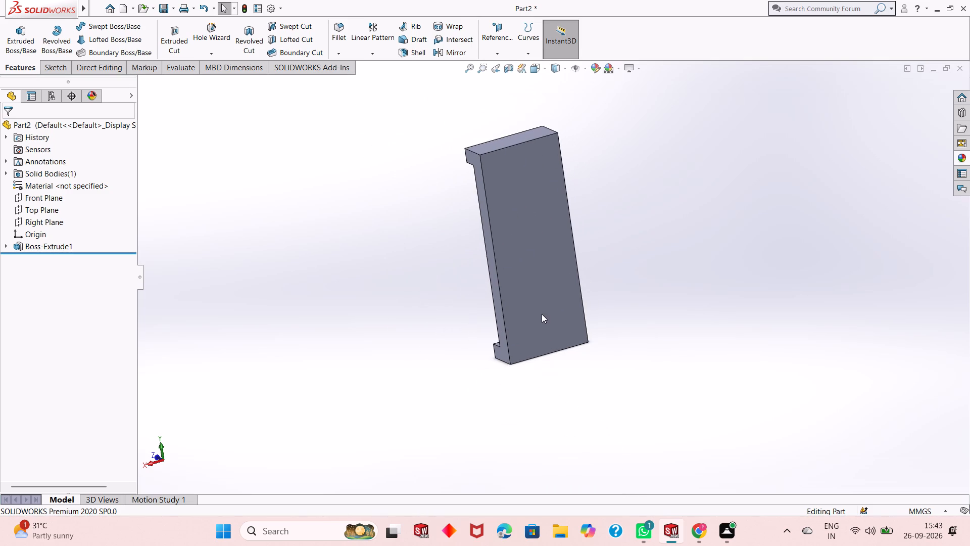
{"action": "scroll", "coordinate": [544, 192], "scroll_direction": "down", "scroll_amount": 2}
{"action": "scroll", "coordinate": [540, 264], "scroll_direction": "down", "scroll_amount": 1}
{"action": "scroll", "coordinate": [540, 264], "scroll_direction": "up", "scroll_amount": 1}
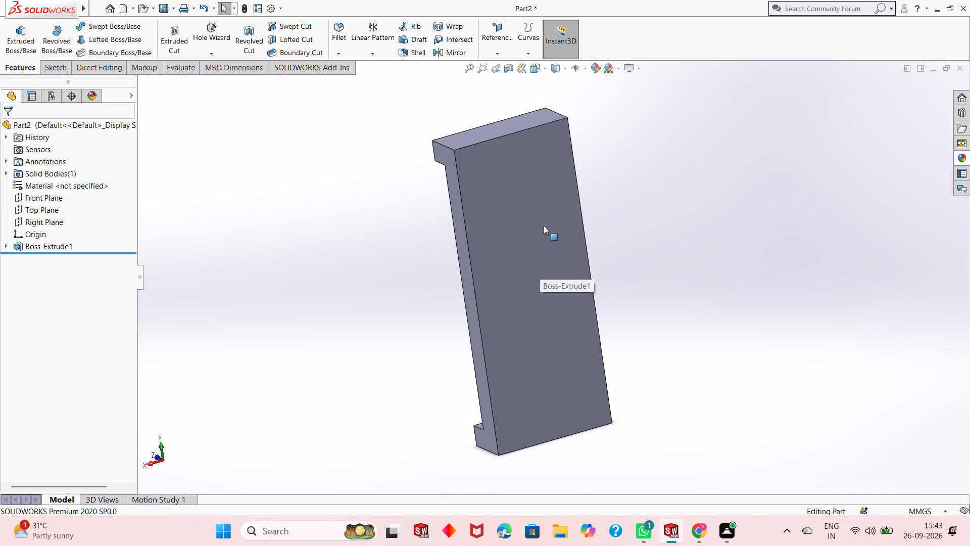
{"action": "scroll", "coordinate": [543, 225], "scroll_direction": "down", "scroll_amount": 1}
{"action": "scroll", "coordinate": [545, 272], "scroll_direction": "up", "scroll_amount": 1}
{"action": "scroll", "coordinate": [545, 292], "scroll_direction": "down", "scroll_amount": 1}
{"action": "scroll", "coordinate": [545, 292], "scroll_direction": "up", "scroll_amount": 1}
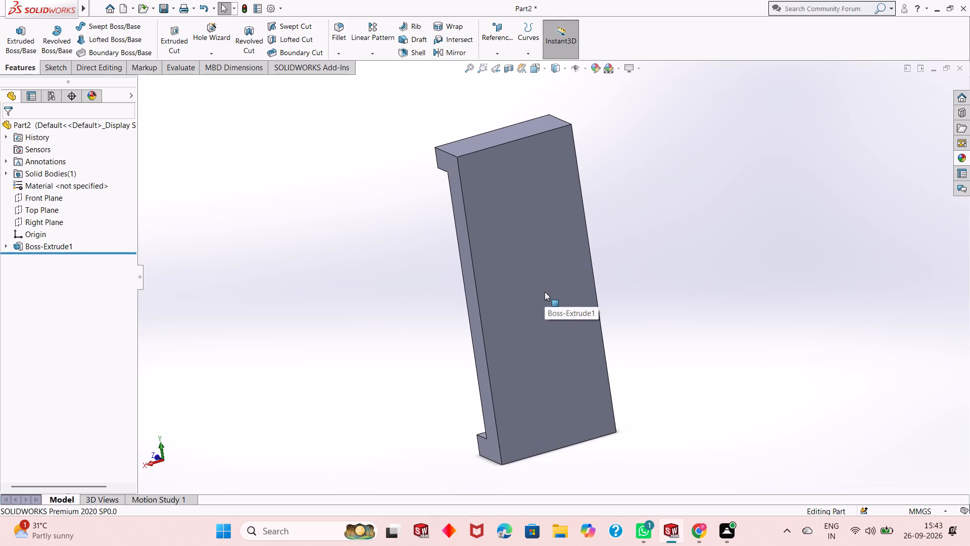
{"action": "scroll", "coordinate": [540, 342], "scroll_direction": "down", "scroll_amount": 1}
{"action": "scroll", "coordinate": [539, 341], "scroll_direction": "up", "scroll_amount": 1}
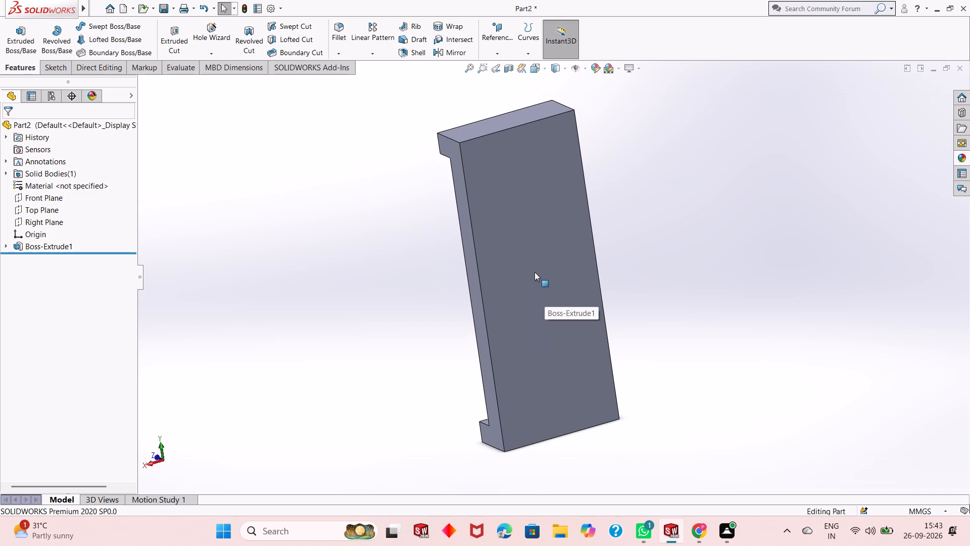
{"action": "scroll", "coordinate": [535, 264], "scroll_direction": "down", "scroll_amount": 1}
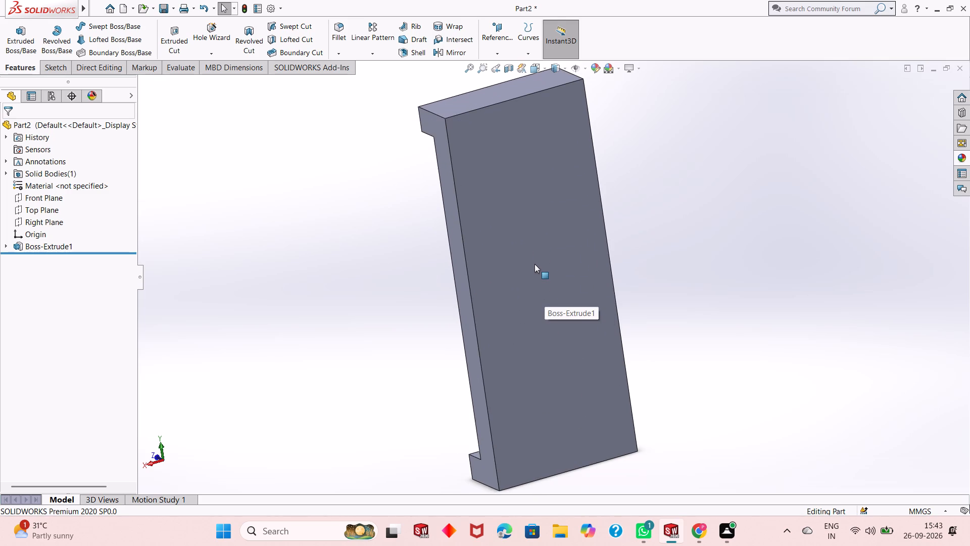
{"action": "scroll", "coordinate": [535, 264], "scroll_direction": "down", "scroll_amount": 3}
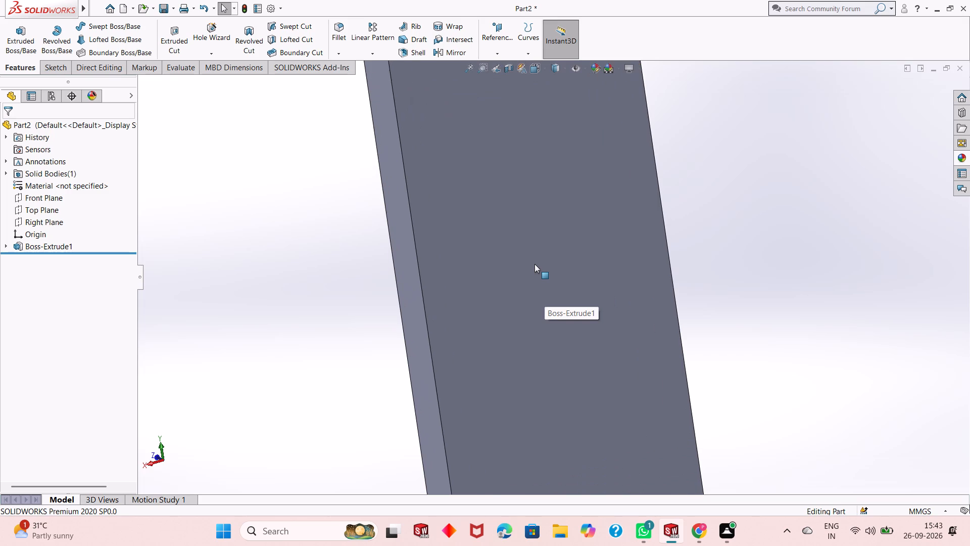
{"action": "scroll", "coordinate": [535, 264], "scroll_direction": "up", "scroll_amount": 3}
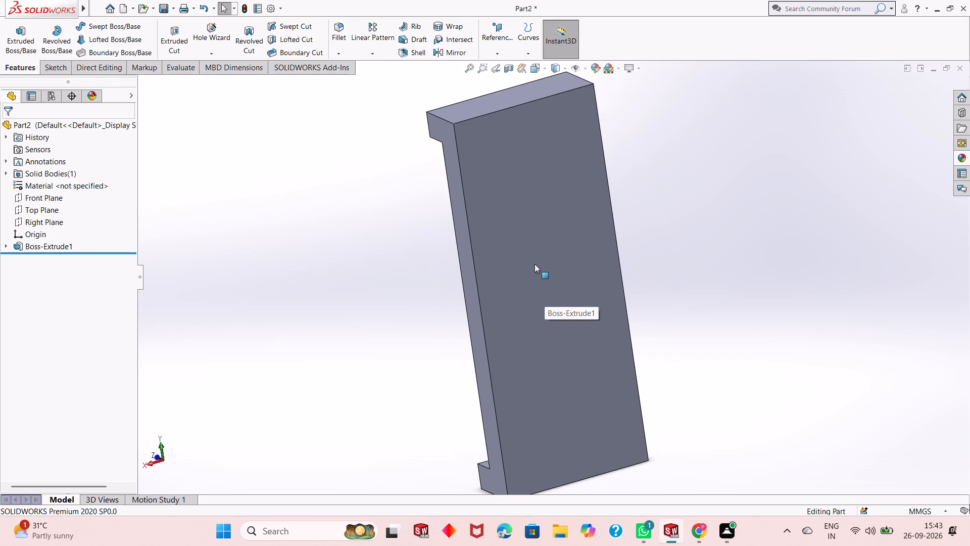
{"action": "scroll", "coordinate": [535, 264], "scroll_direction": "up", "scroll_amount": 1}
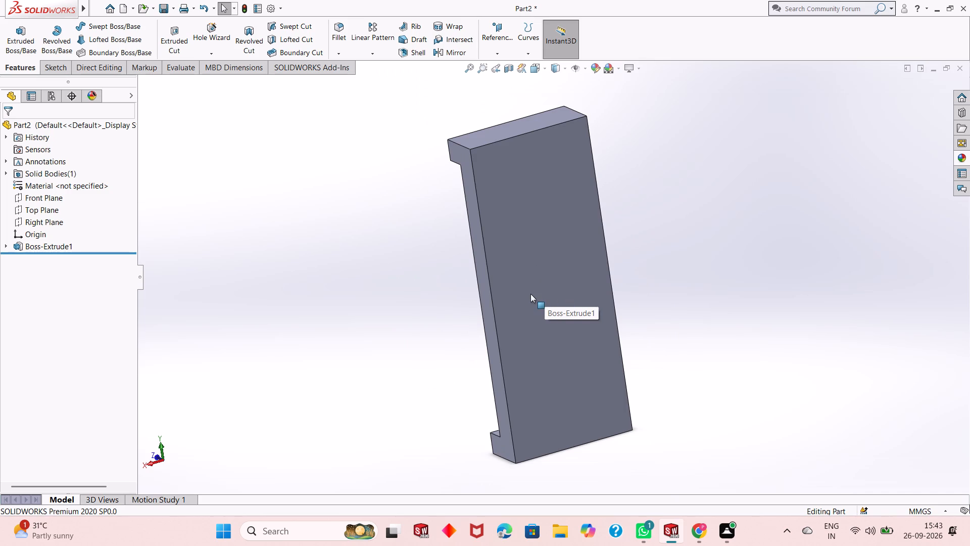
Open a new sketch on the solid's large flat outer face, opposite the lips, and view it face-on.
{"action": "left_click", "coordinate": [530, 294]}
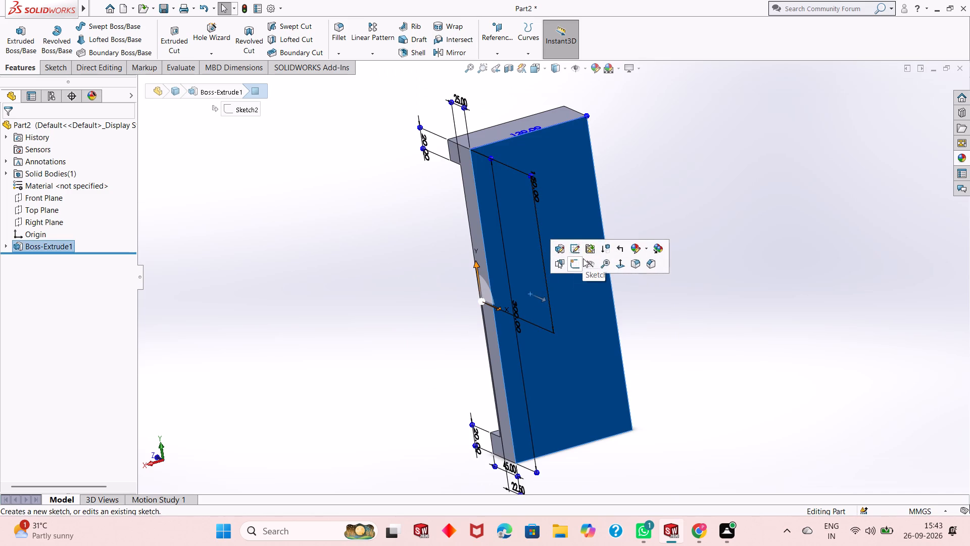
{"action": "left_click", "coordinate": [569, 268]}
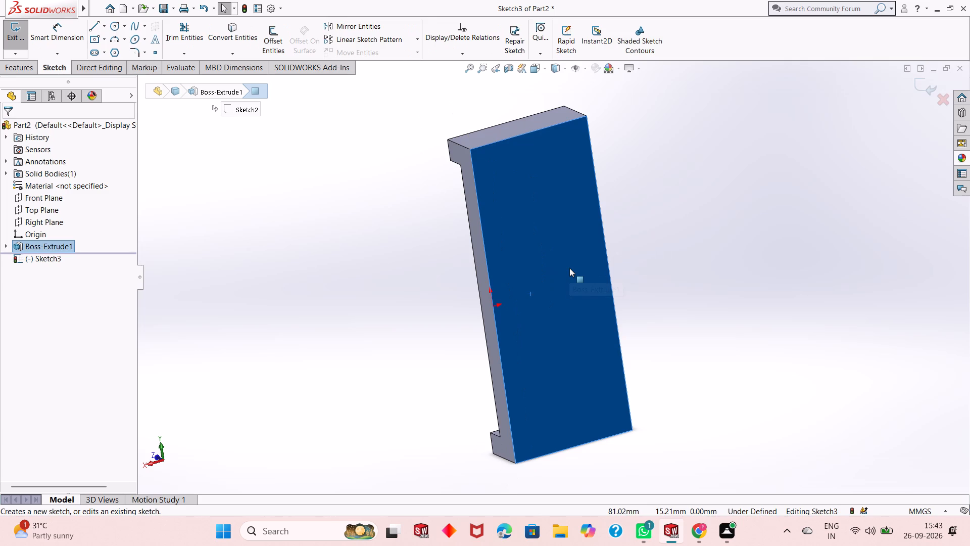
{"action": "key", "text": "ctrl+8"}
{"action": "key", "text": "Escape"}
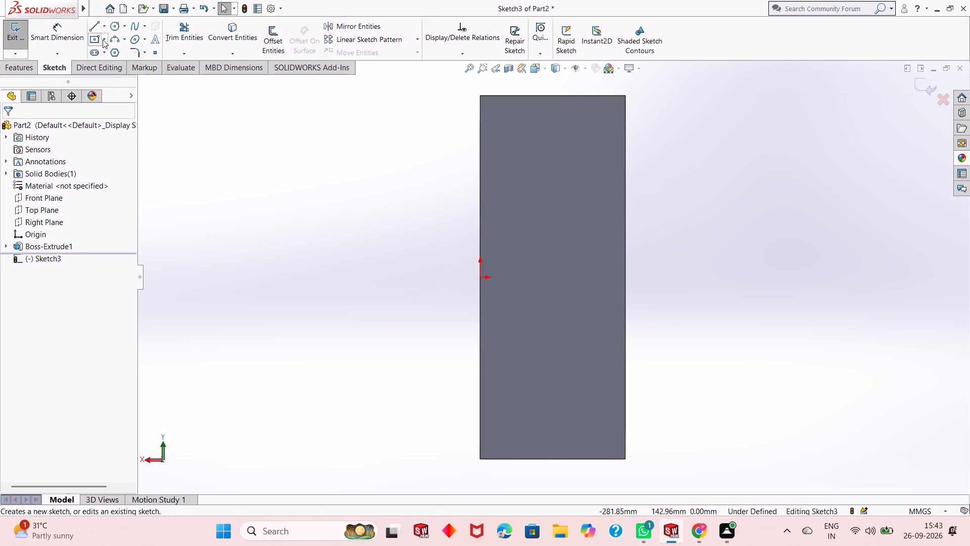
Begin a corner rectangle in the sketch on the large flat outer face.
{"action": "left_click", "coordinate": [103, 40]}
{"action": "left_click", "coordinate": [119, 51]}
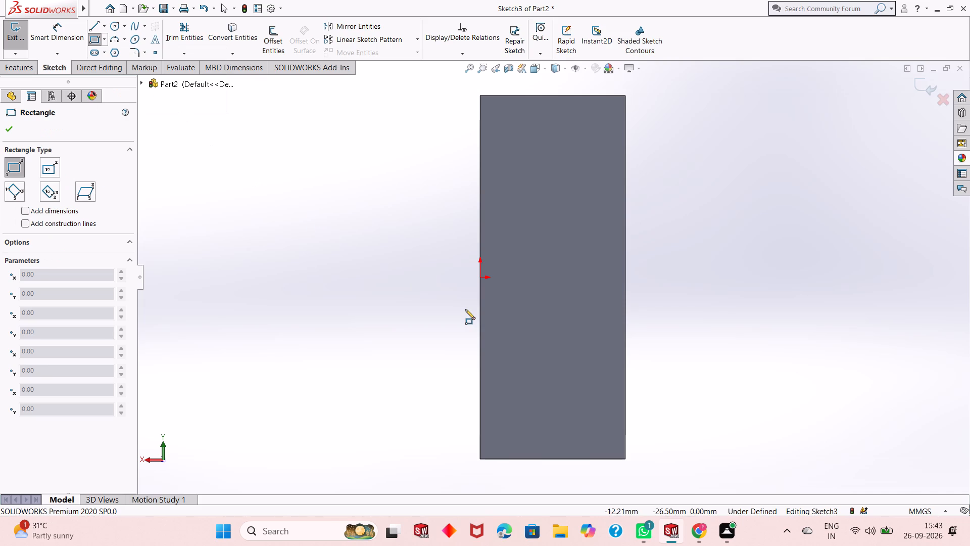
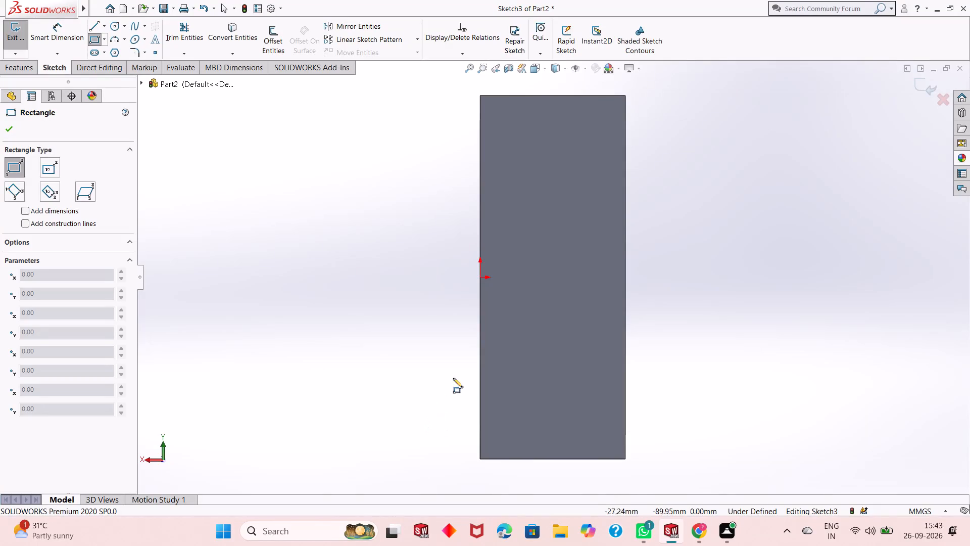
Sketch a corner rectangle about 22.5 mm high across the full width of the large flat face, just above the origin.
{"action": "left_click", "coordinate": [480, 221]}
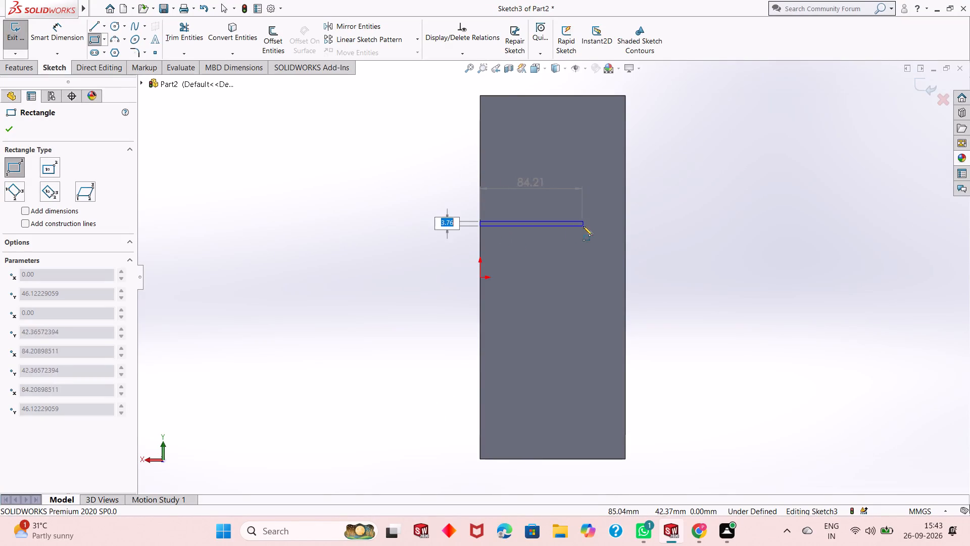
{"action": "left_click", "coordinate": [626, 249]}
{"action": "right_click", "coordinate": [305, 239]}
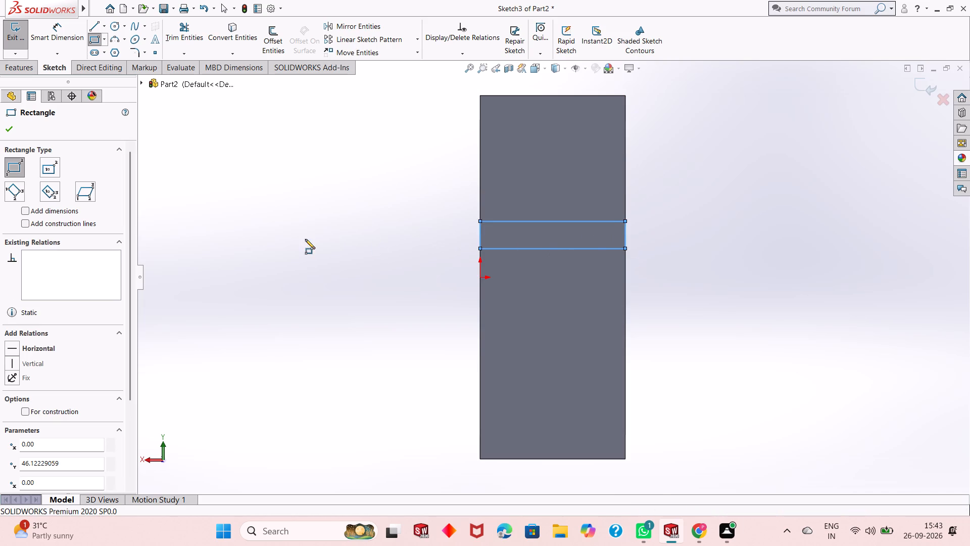
{"action": "left_click", "coordinate": [312, 245]}
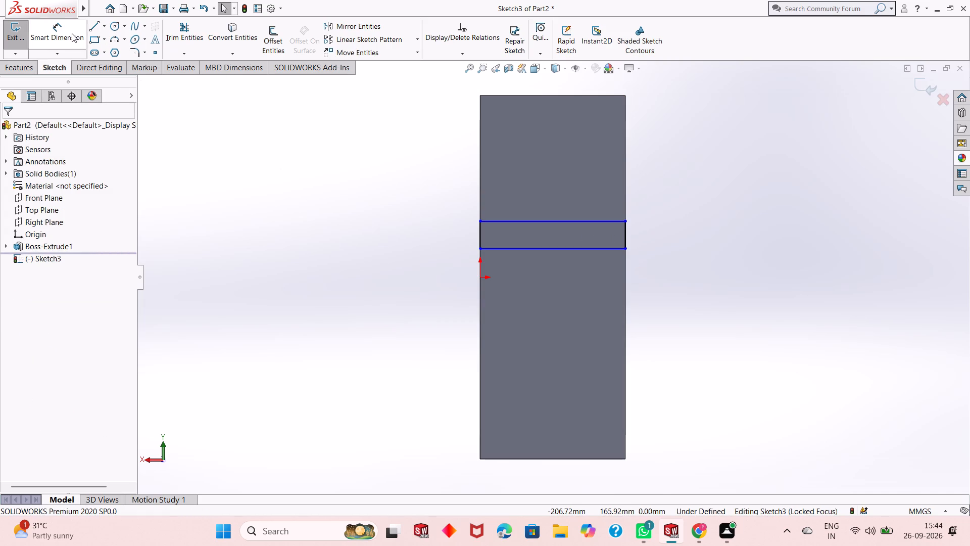
Dimension the rectangle's height as 15 mm.
{"action": "left_click", "coordinate": [72, 33]}
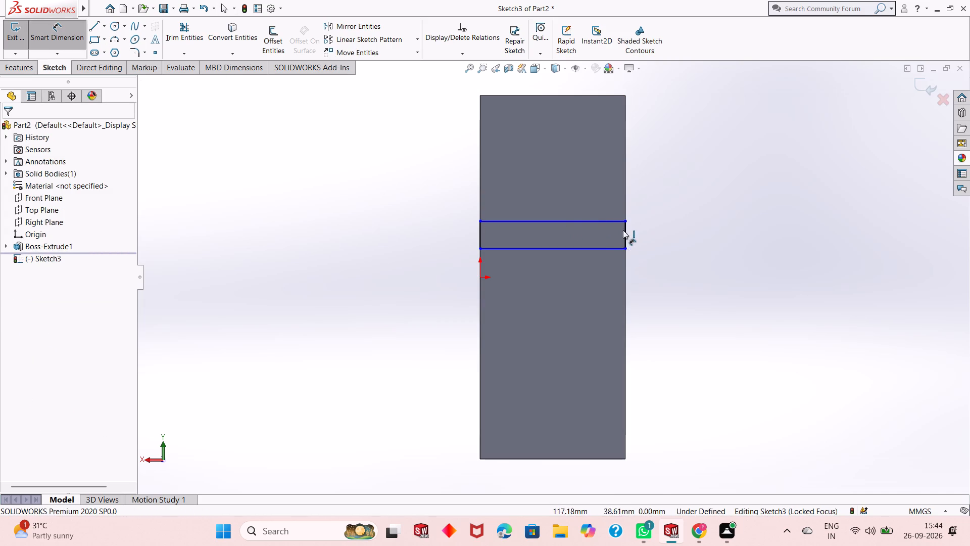
{"action": "left_click", "coordinate": [624, 229]}
{"action": "left_click", "coordinate": [675, 230]}
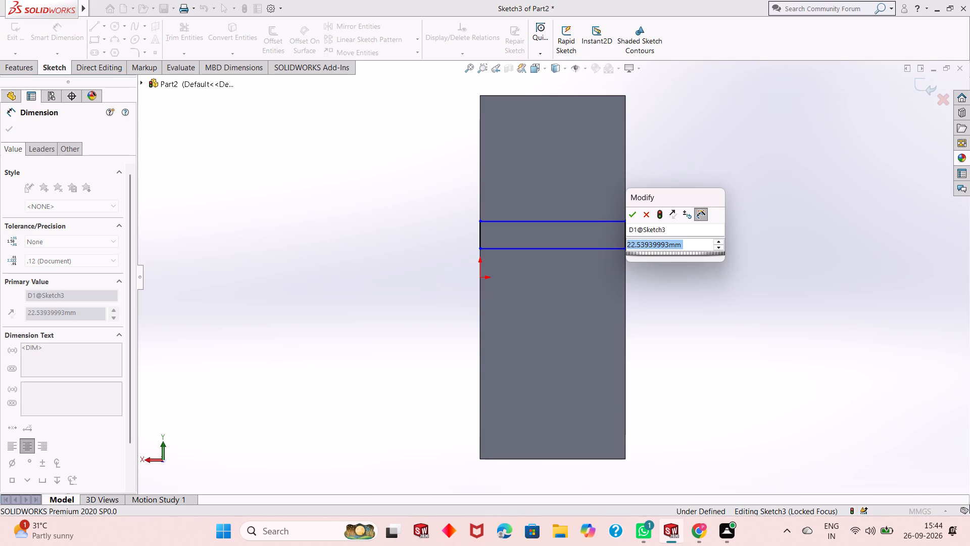
{"action": "type", "text": "15"}
{"action": "key", "text": "Return"}
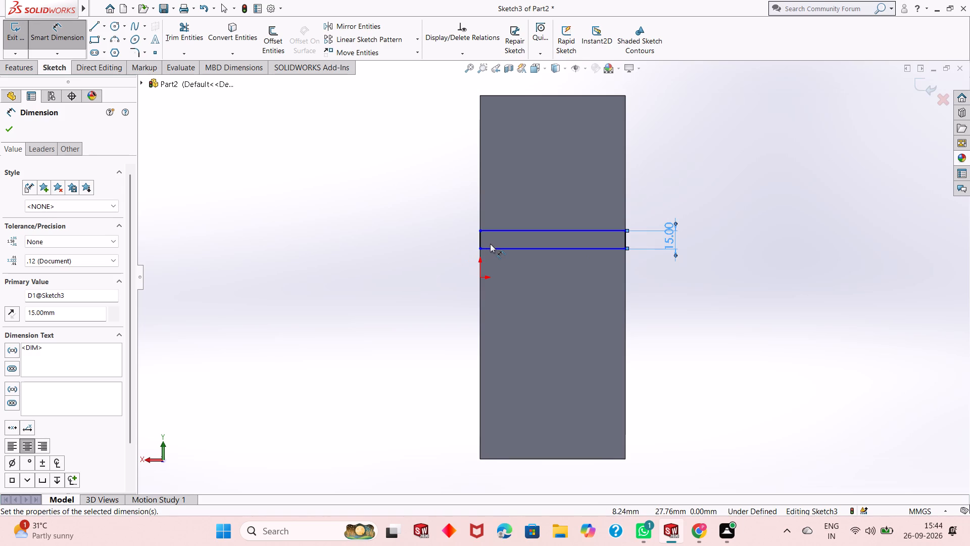
Dimension the distance from the rectangle's upper edge to the bottom edge of the face as 200 mm.
{"action": "left_click", "coordinate": [515, 230]}
{"action": "left_click", "coordinate": [549, 460]}
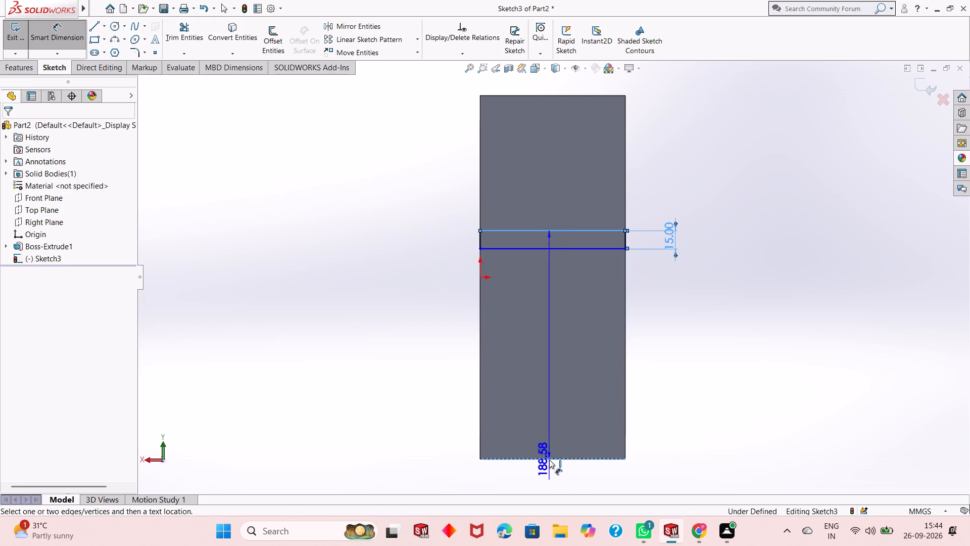
{"action": "left_click", "coordinate": [702, 461]}
{"action": "type", "text": "200"}
{"action": "key", "text": "Return"}
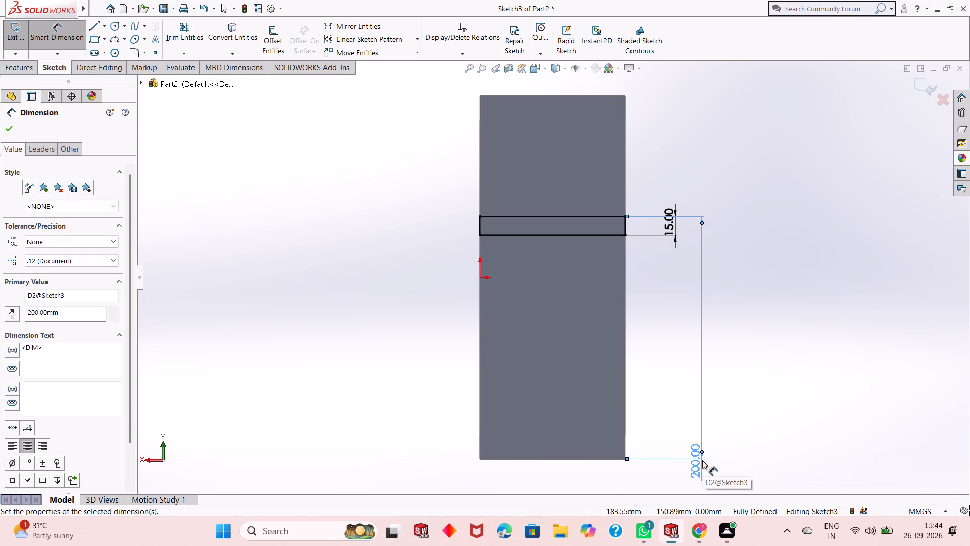
{"action": "scroll", "coordinate": [702, 460], "scroll_direction": "up", "scroll_amount": 2}
{"action": "right_click", "coordinate": [411, 206]}
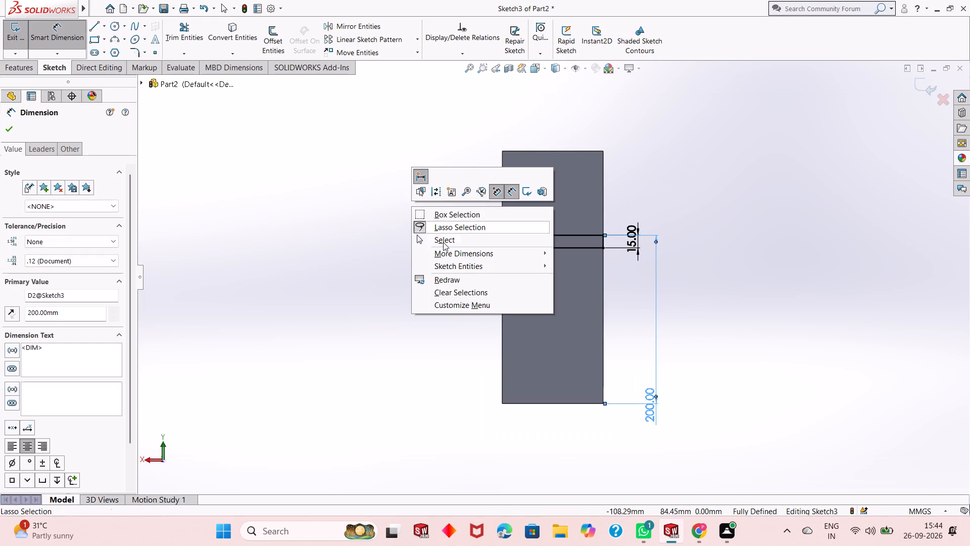
{"action": "left_click", "coordinate": [448, 238]}
Start an Extruded Boss from the rectangle sketch, blind and projecting outward from the flat face.
{"action": "middle_click_drag", "start_coordinate": [464, 232], "coordinate": [531, 235]}
{"action": "scroll", "coordinate": [716, 208], "scroll_direction": "up", "scroll_amount": 1}
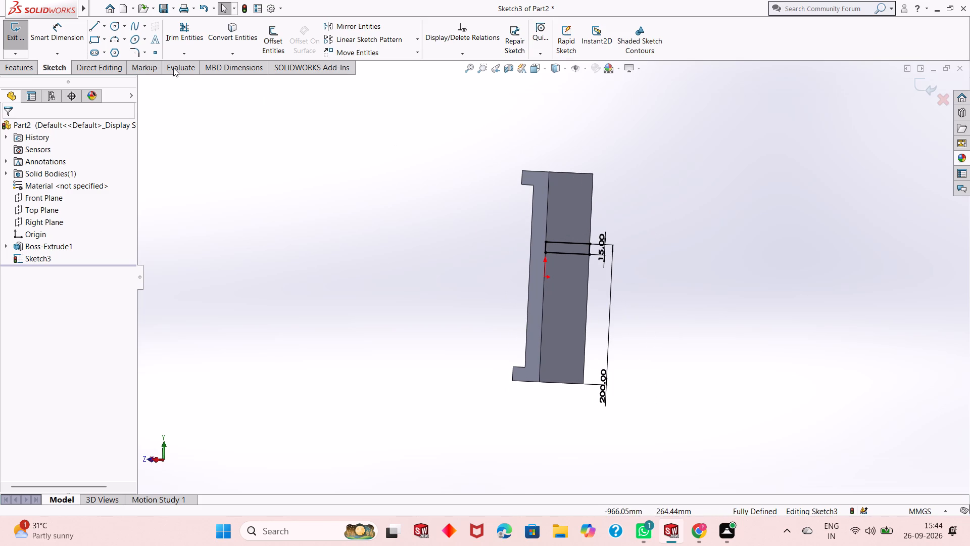
{"action": "left_click", "coordinate": [11, 69]}
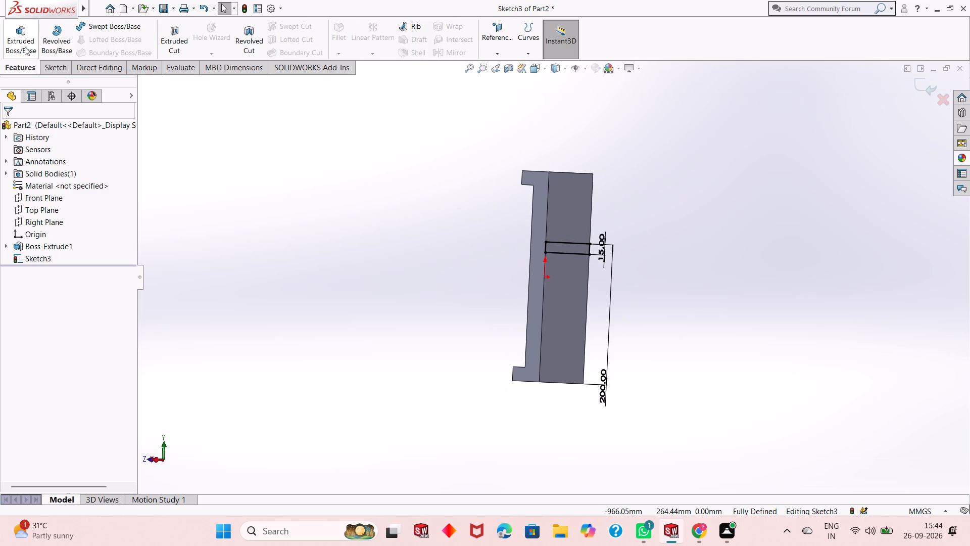
{"action": "left_click", "coordinate": [29, 41]}
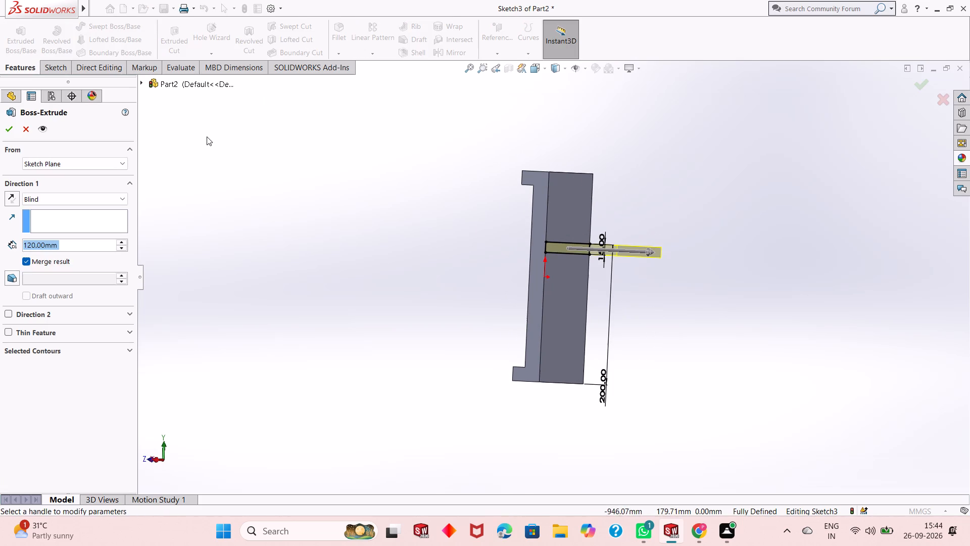
{"action": "middle_click_drag", "start_coordinate": [609, 253], "coordinate": [639, 254]}
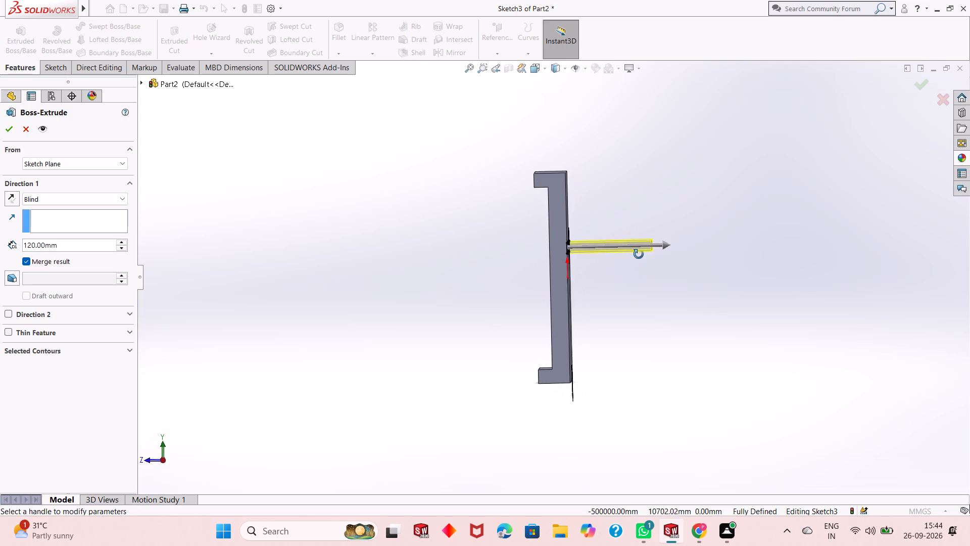
{"action": "middle_click_drag", "start_coordinate": [639, 254], "coordinate": [622, 316]}
{"action": "scroll", "coordinate": [656, 274], "scroll_direction": "down", "scroll_amount": 1}
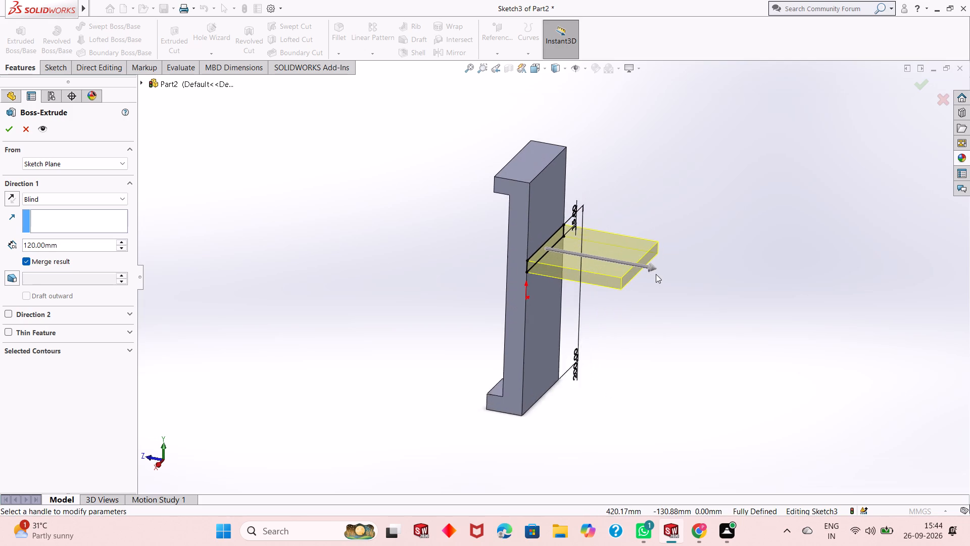
{"action": "scroll", "coordinate": [656, 274], "scroll_direction": "down", "scroll_amount": 1}
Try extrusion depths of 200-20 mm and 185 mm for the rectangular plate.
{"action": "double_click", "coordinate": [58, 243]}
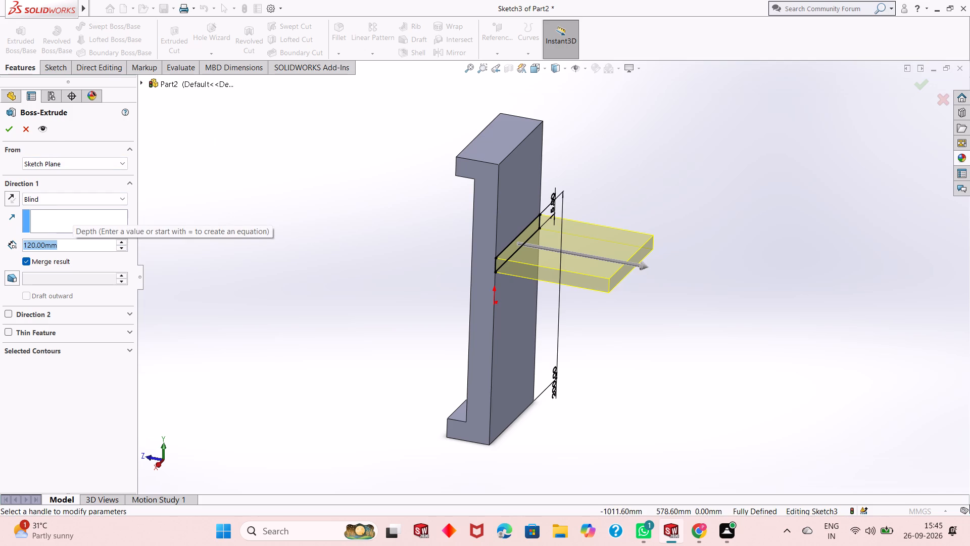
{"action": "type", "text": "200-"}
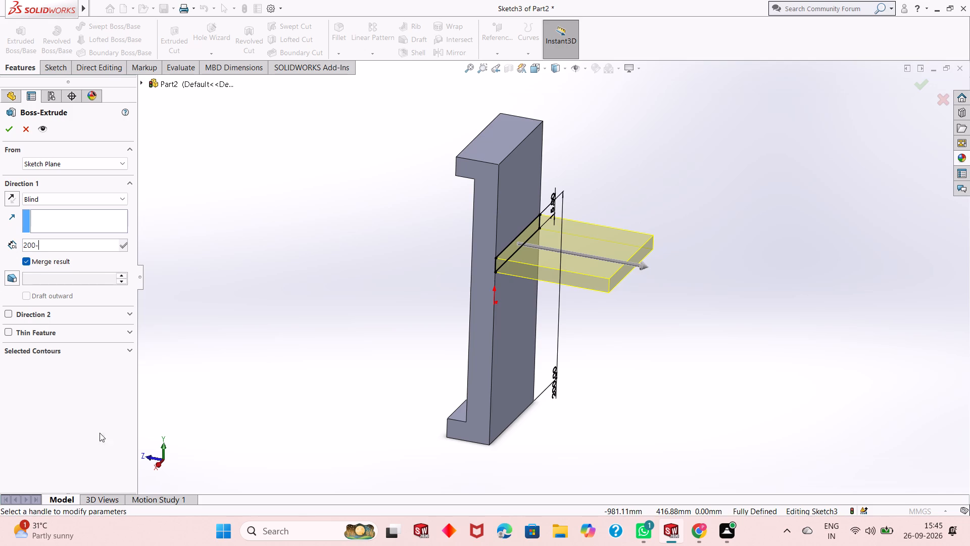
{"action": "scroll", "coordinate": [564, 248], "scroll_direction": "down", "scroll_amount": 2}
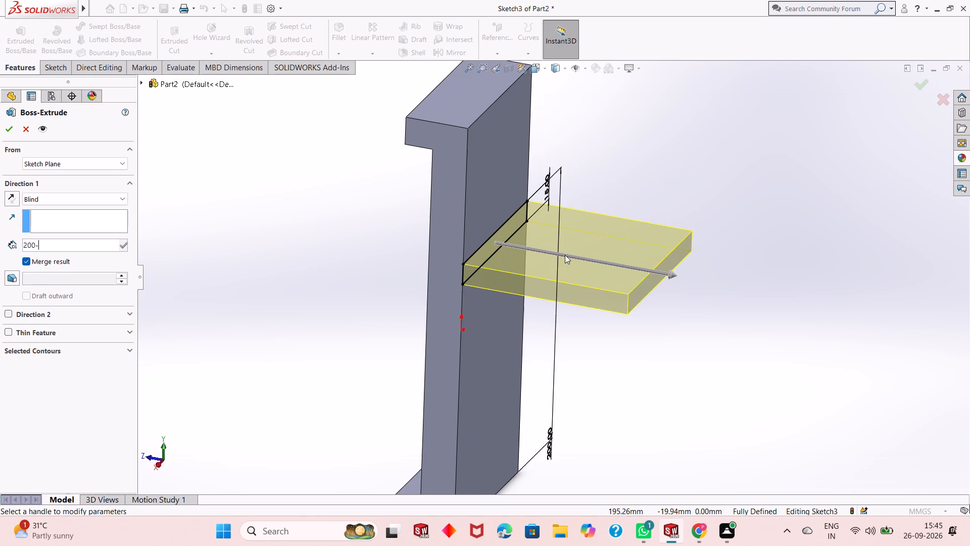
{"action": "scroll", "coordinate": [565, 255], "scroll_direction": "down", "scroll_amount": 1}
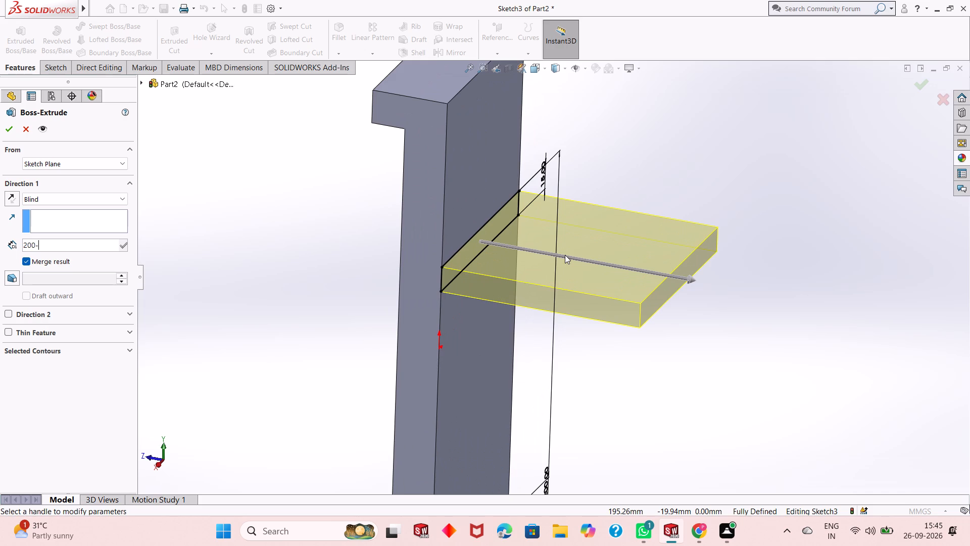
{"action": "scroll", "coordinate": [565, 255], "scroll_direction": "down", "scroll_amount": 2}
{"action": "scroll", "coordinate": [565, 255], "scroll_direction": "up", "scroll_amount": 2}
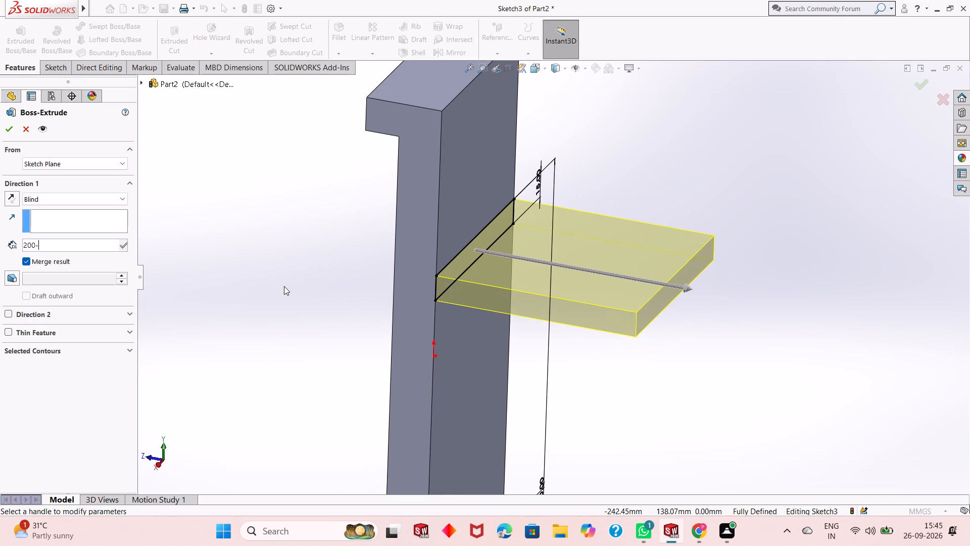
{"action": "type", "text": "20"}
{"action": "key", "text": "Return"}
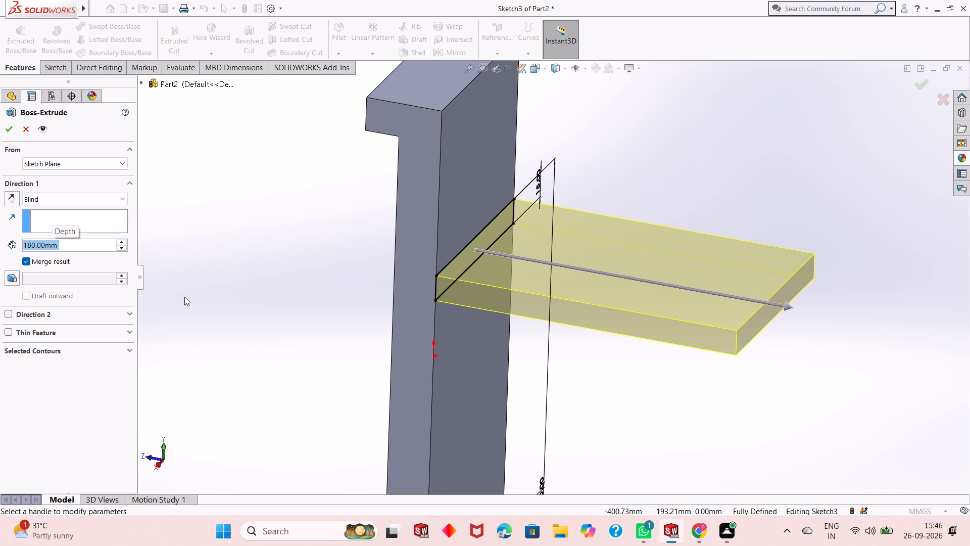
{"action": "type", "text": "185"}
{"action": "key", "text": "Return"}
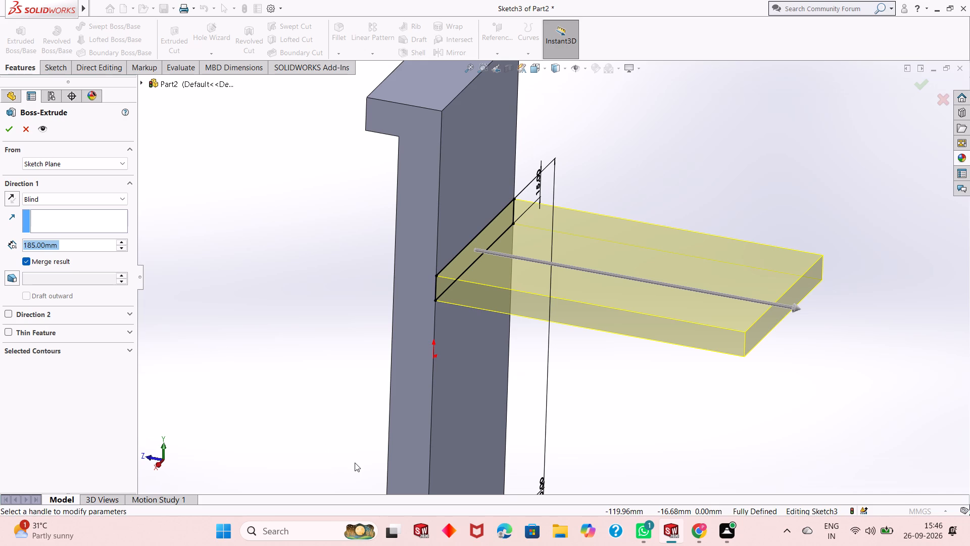
Set the plate's extrusion depth to 250-15 mm and complete the boss with merged result.
{"action": "type", "text": "250"}
{"action": "key", "text": "minus"}
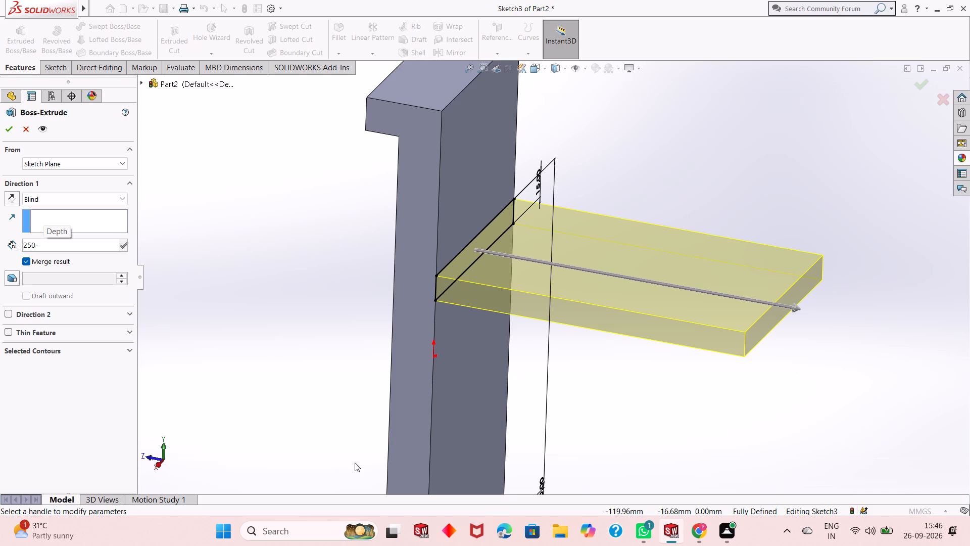
{"action": "type", "text": "15"}
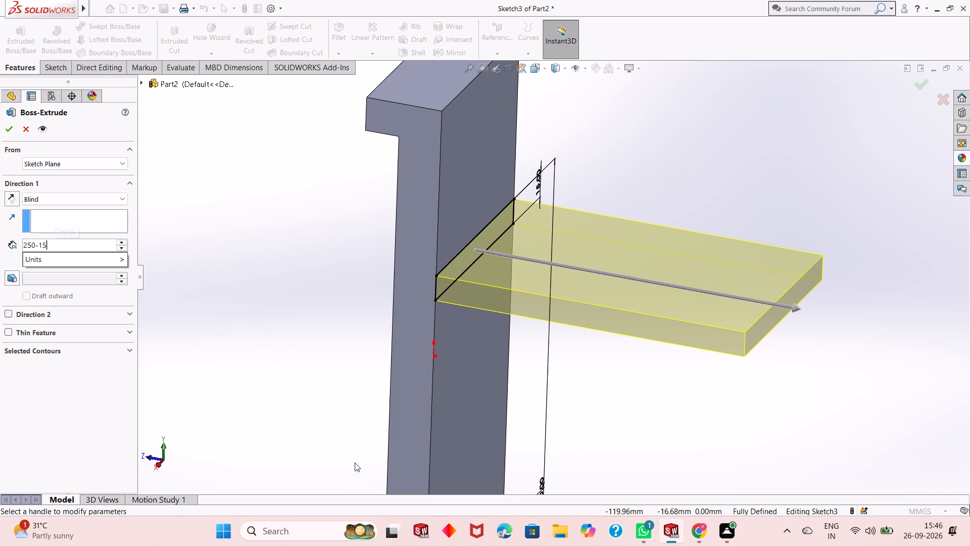
{"action": "key", "text": "Return"}
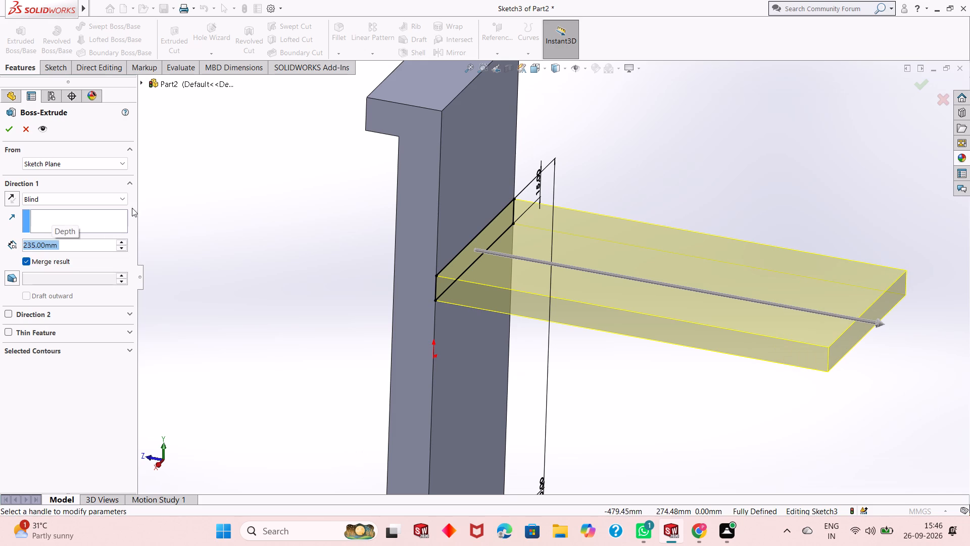
{"action": "left_click", "coordinate": [5, 133]}
{"action": "left_click", "coordinate": [208, 244]}
Open a new sketch on the T-shaped side face shared by the C-profile and the plate, and view it face-on.
{"action": "scroll", "coordinate": [262, 274], "scroll_direction": "up", "scroll_amount": 1}
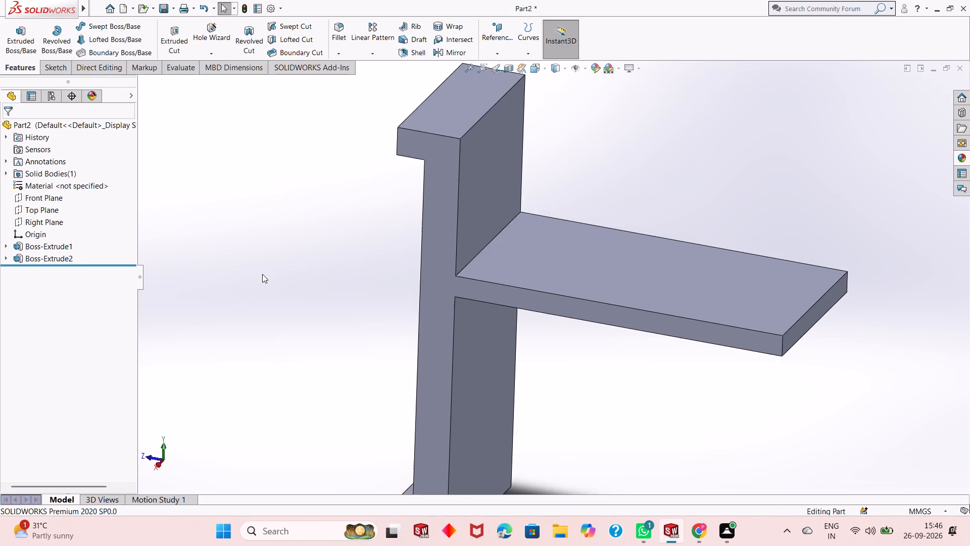
{"action": "scroll", "coordinate": [262, 274], "scroll_direction": "up", "scroll_amount": 2}
{"action": "scroll", "coordinate": [856, 255], "scroll_direction": "down", "scroll_amount": 1}
{"action": "middle_click_drag", "start_coordinate": [514, 289], "coordinate": [513, 234]}
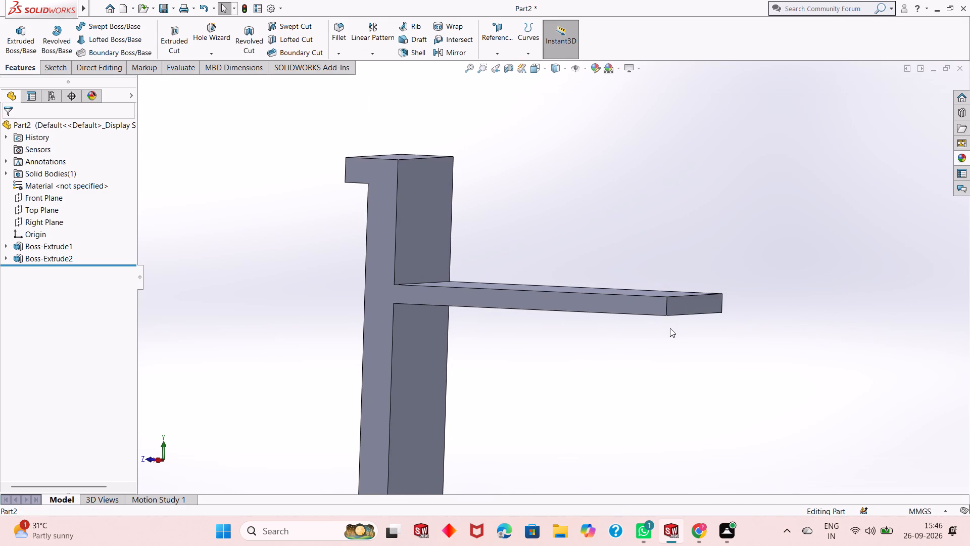
{"action": "left_click", "coordinate": [647, 306]}
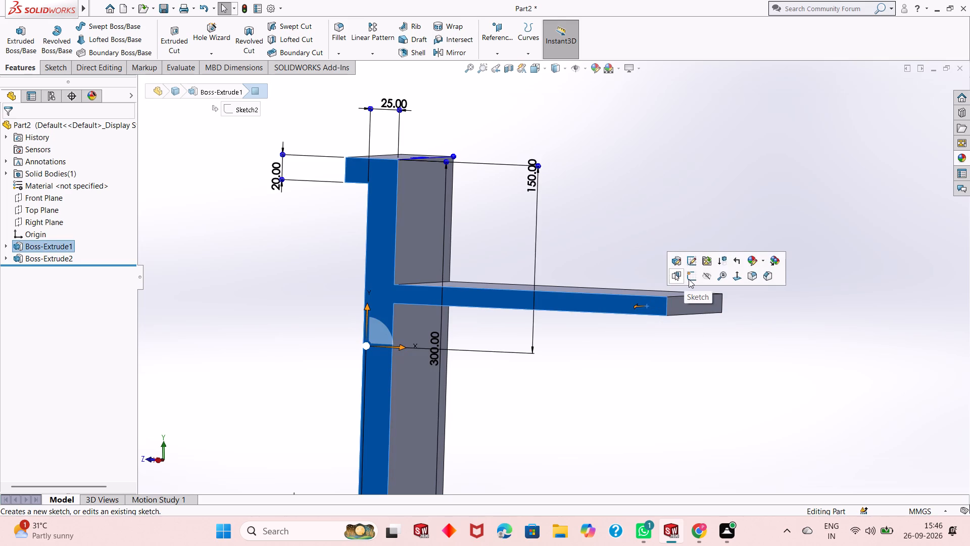
{"action": "left_click", "coordinate": [689, 279]}
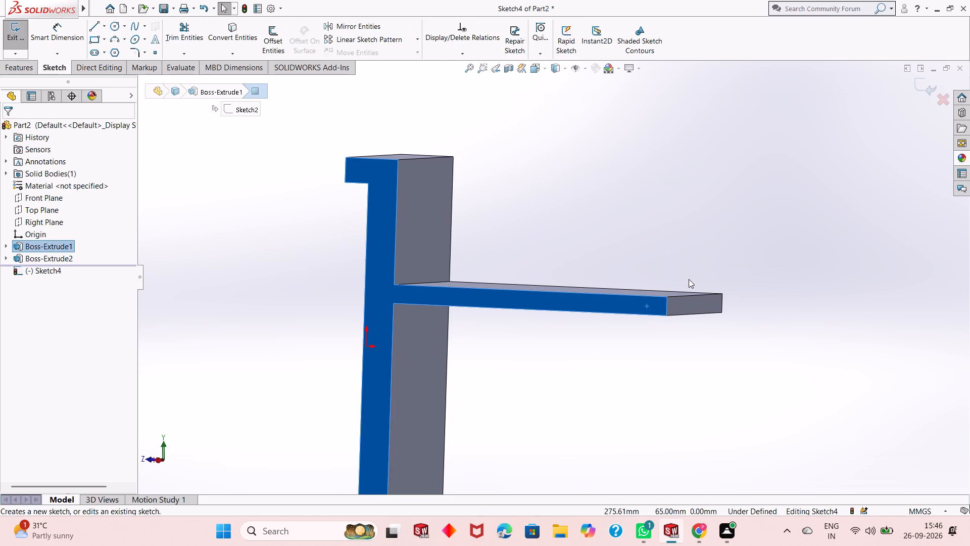
{"action": "key", "text": "8"}
{"action": "key", "text": "ctrl+8"}
{"action": "key", "text": "Escape"}
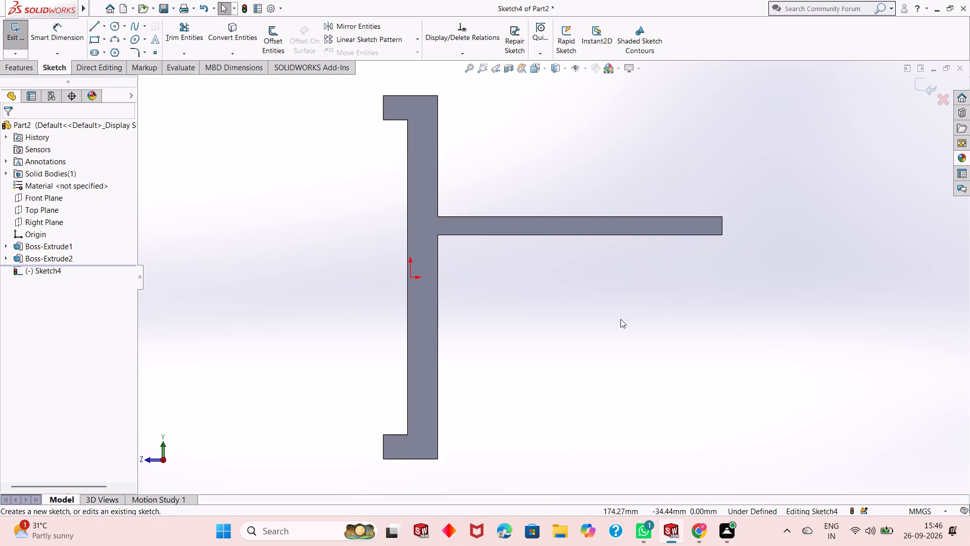
Sketch two concentric circles with radii of about 38.5 mm and 21 mm above the plate's free end.
{"action": "scroll", "coordinate": [619, 319], "scroll_direction": "up", "scroll_amount": 2}
{"action": "scroll", "coordinate": [719, 183], "scroll_direction": "down", "scroll_amount": 2}
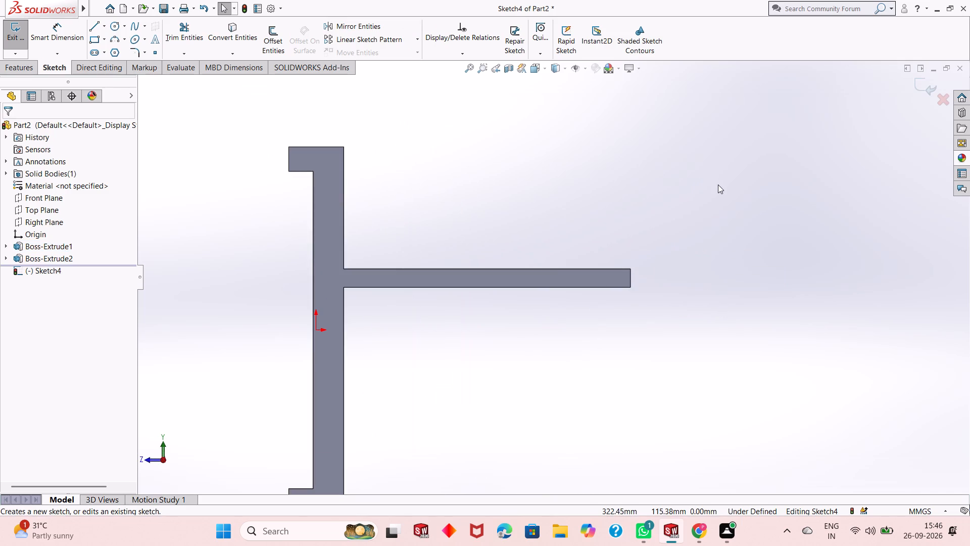
{"action": "scroll", "coordinate": [638, 212], "scroll_direction": "up", "scroll_amount": 1}
{"action": "scroll", "coordinate": [635, 165], "scroll_direction": "down", "scroll_amount": 2}
{"action": "scroll", "coordinate": [471, 225], "scroll_direction": "up", "scroll_amount": 1}
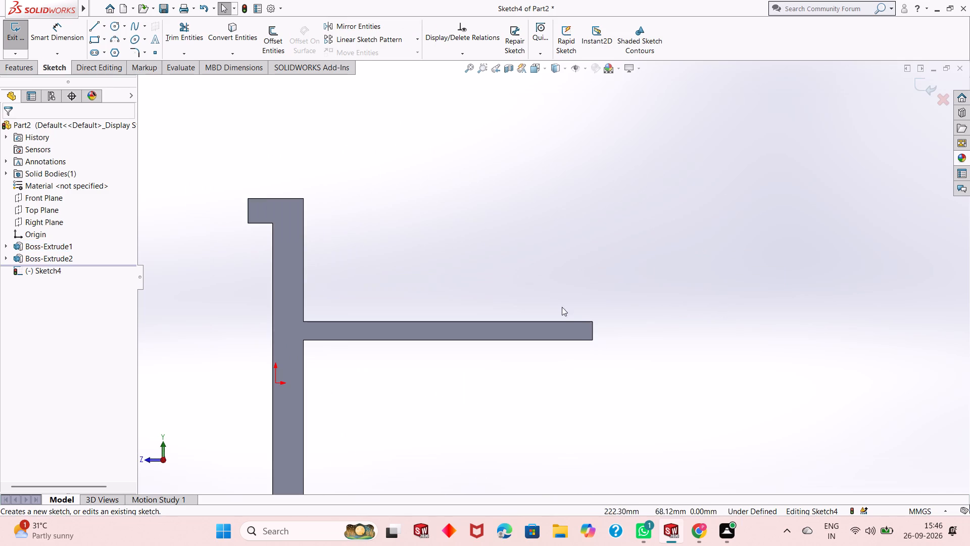
{"action": "left_click", "coordinate": [114, 27]}
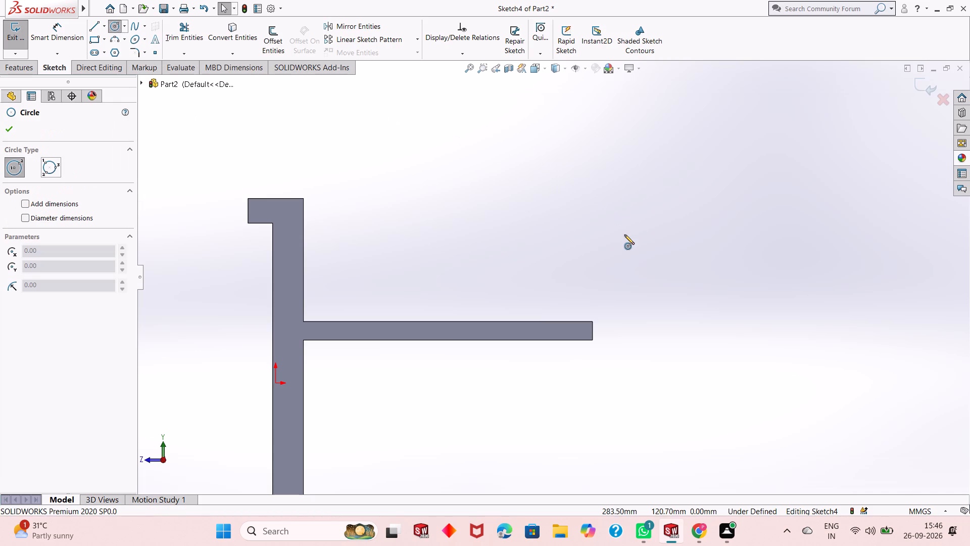
{"action": "left_click", "coordinate": [625, 213]}
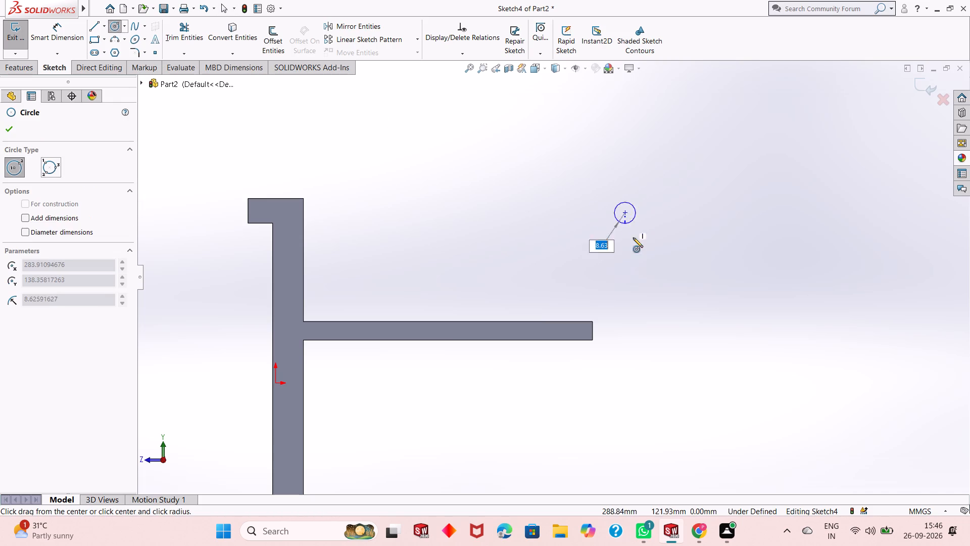
{"action": "left_click", "coordinate": [643, 257]}
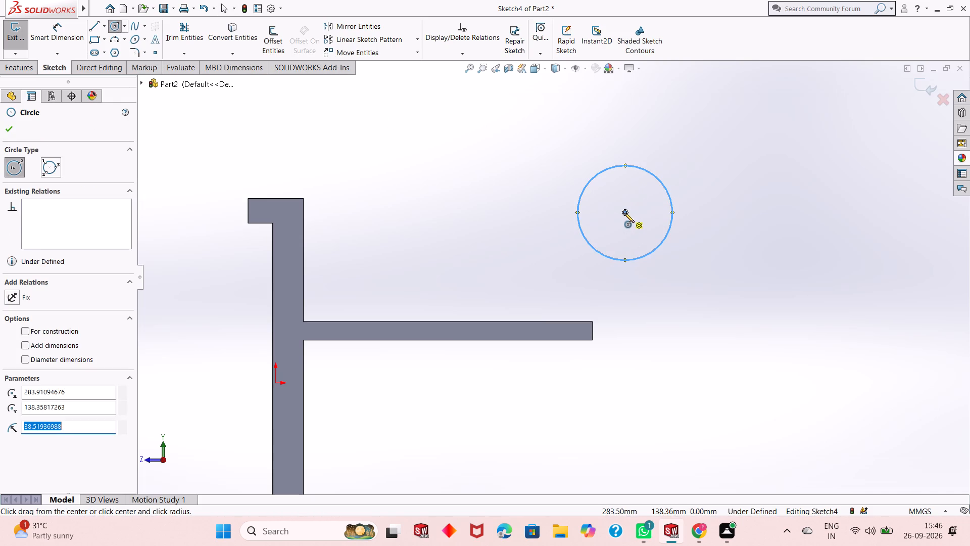
{"action": "left_click", "coordinate": [624, 213]}
{"action": "left_click", "coordinate": [630, 238]}
{"action": "right_click", "coordinate": [686, 164]}
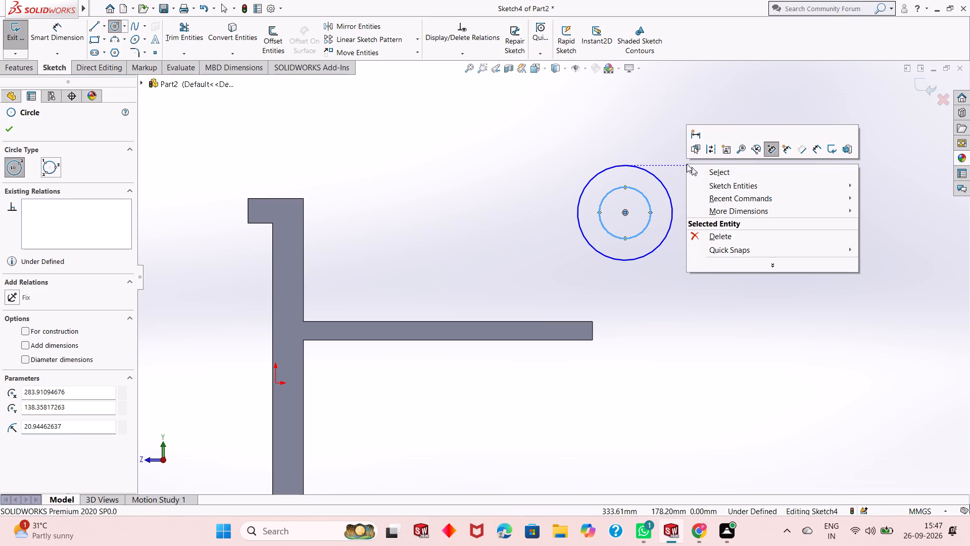
Dimension the two concentric circles with diameters of 60 mm for the outer and 40 mm for the inner.
{"action": "left_click", "coordinate": [703, 173]}
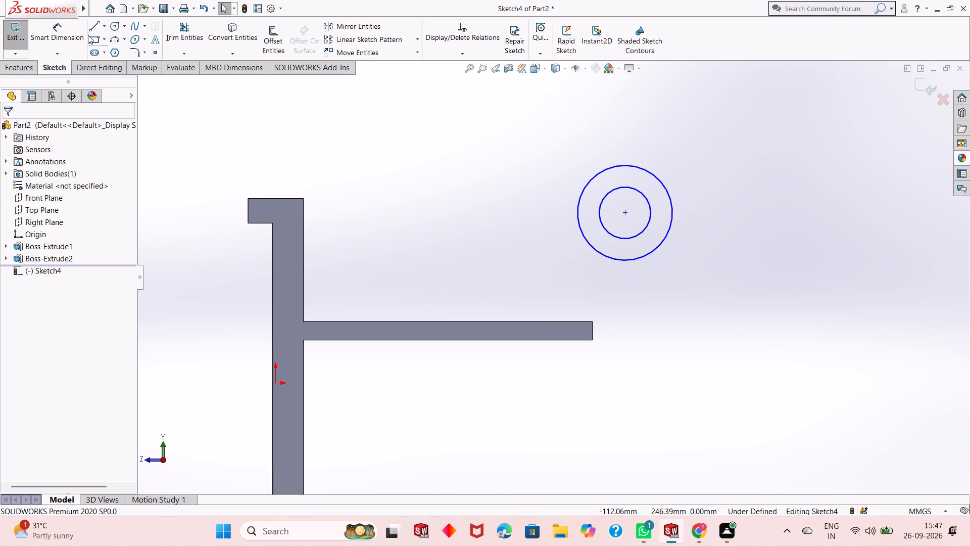
{"action": "left_click", "coordinate": [82, 32]}
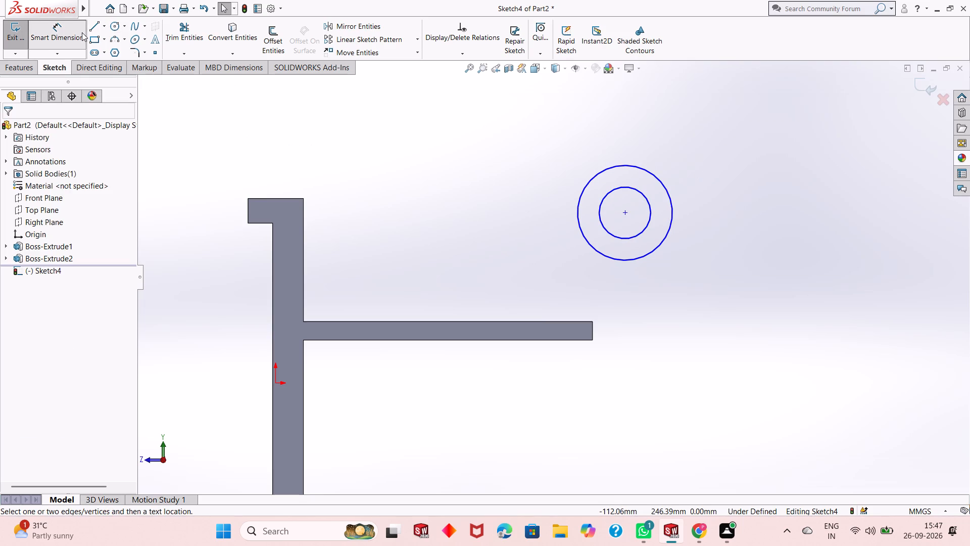
{"action": "left_click", "coordinate": [630, 262]}
{"action": "left_click", "coordinate": [690, 333]}
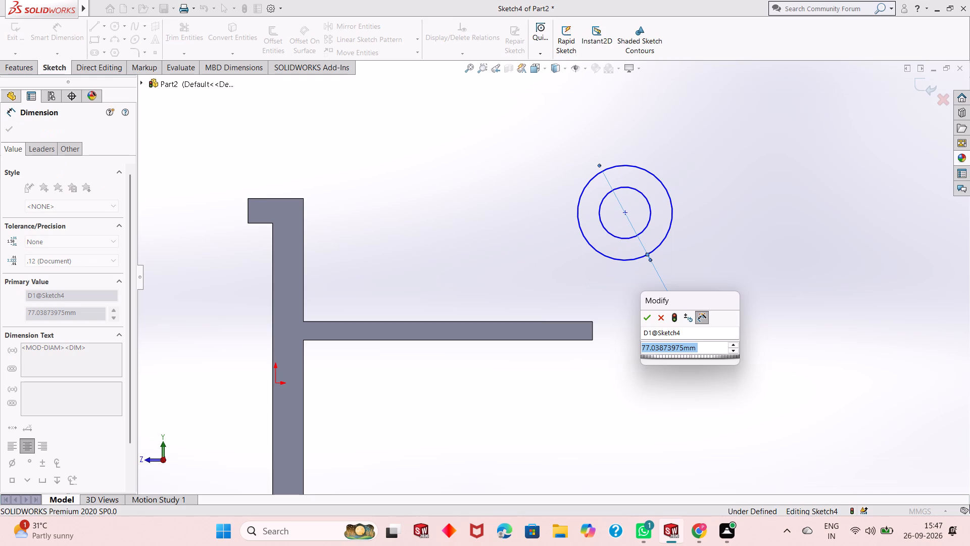
{"action": "type", "text": "60"}
{"action": "key", "text": "Return"}
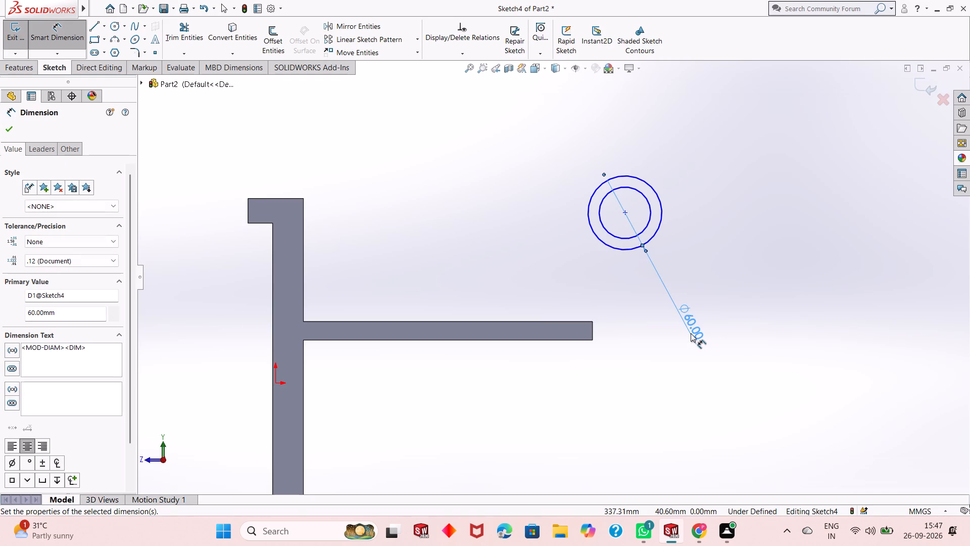
{"action": "left_click", "coordinate": [631, 238]}
{"action": "left_click", "coordinate": [646, 320]}
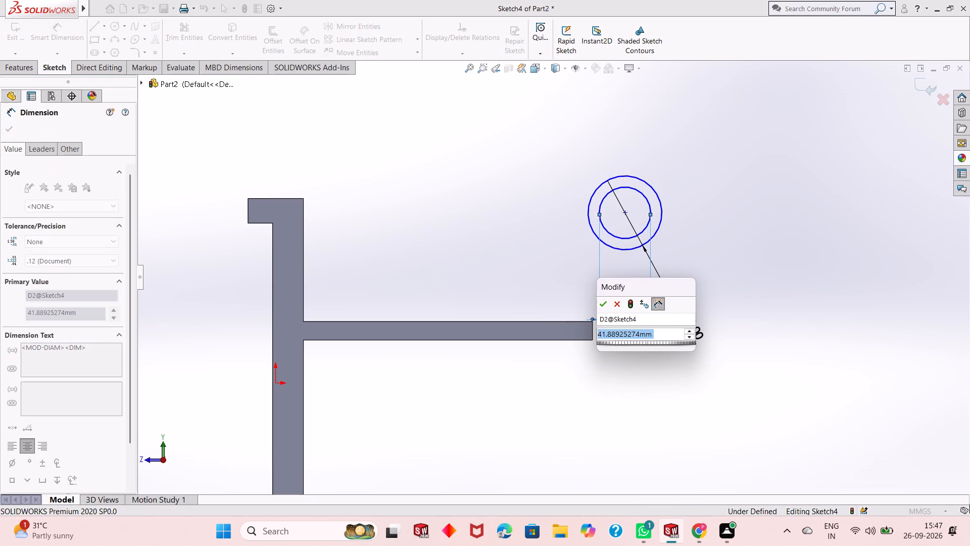
{"action": "type", "text": "40"}
{"action": "key", "text": "Return"}
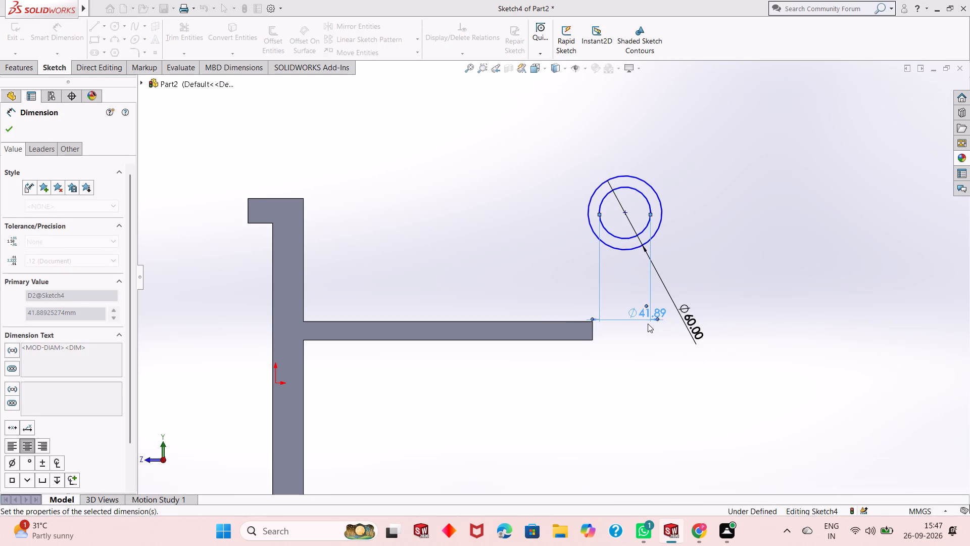
Dimension the circles' centre 250 mm horizontally from the C-profile's vertical edge on the plate side.
{"action": "left_click", "coordinate": [622, 214]}
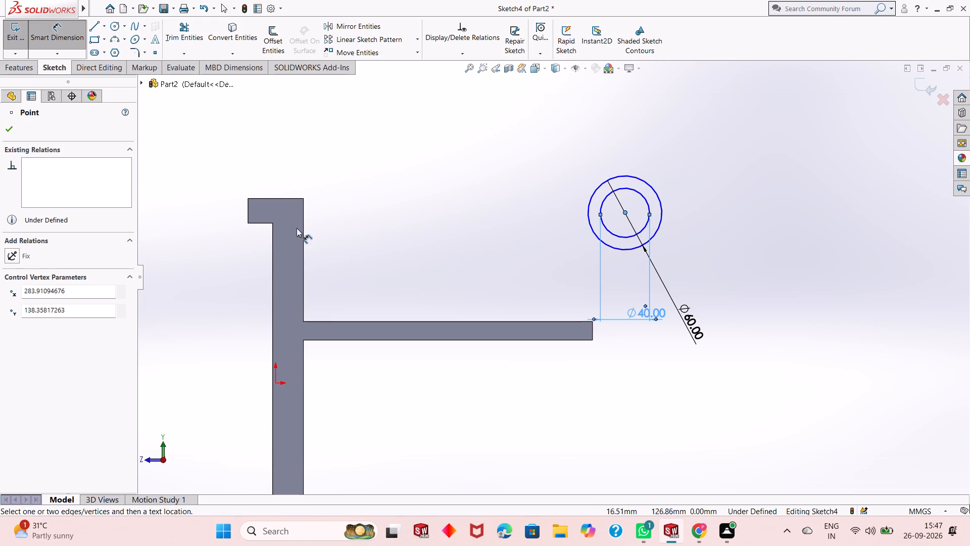
{"action": "left_click", "coordinate": [302, 254]}
{"action": "left_click", "coordinate": [370, 145]}
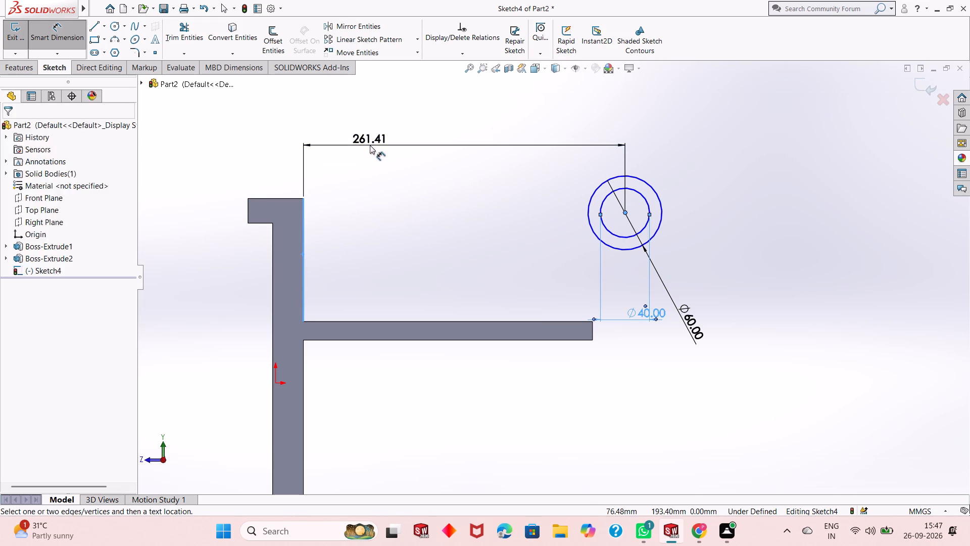
{"action": "type", "text": "250"}
{"action": "key", "text": "Return"}
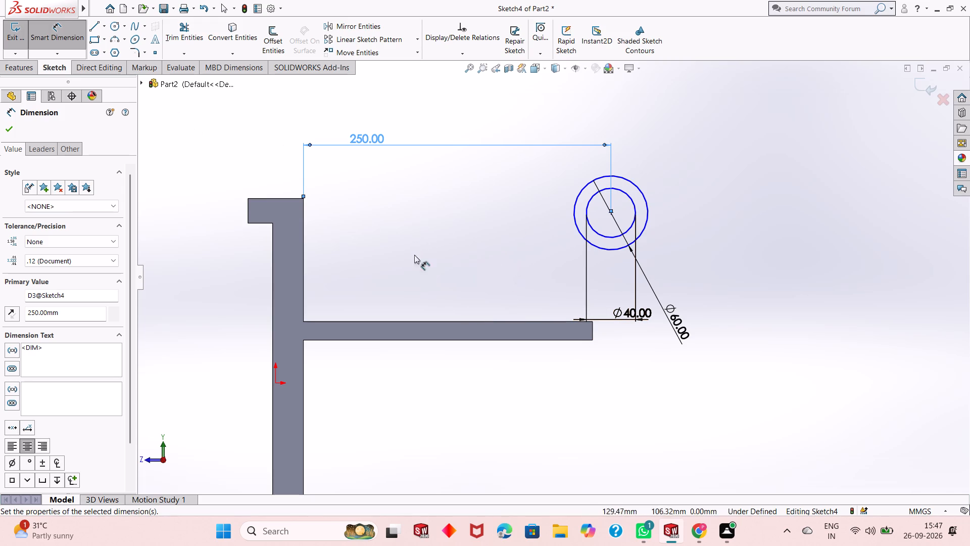
{"action": "left_click", "coordinate": [10, 133]}
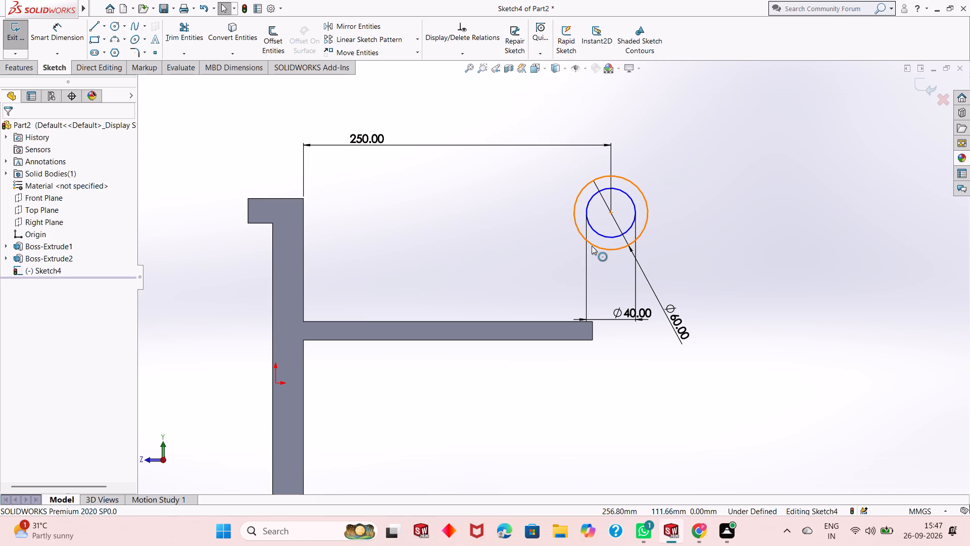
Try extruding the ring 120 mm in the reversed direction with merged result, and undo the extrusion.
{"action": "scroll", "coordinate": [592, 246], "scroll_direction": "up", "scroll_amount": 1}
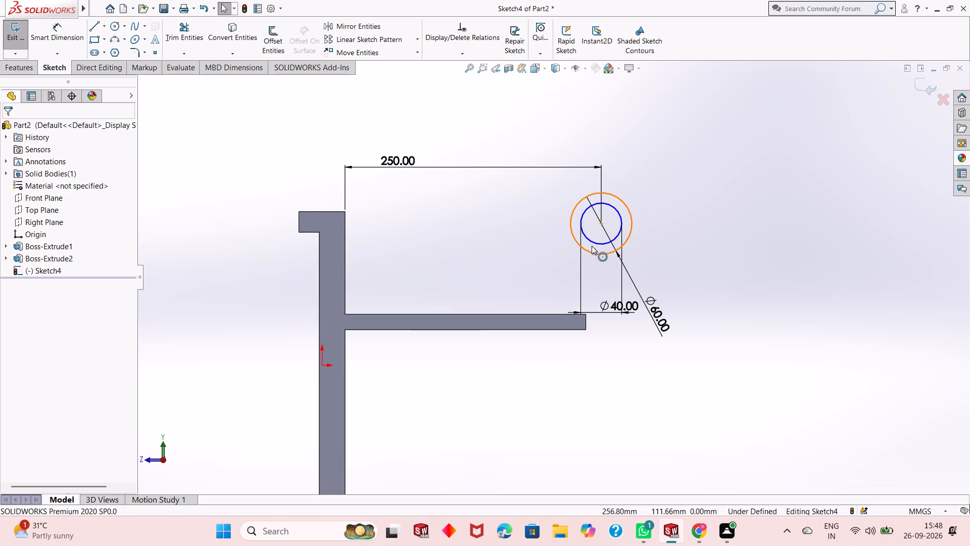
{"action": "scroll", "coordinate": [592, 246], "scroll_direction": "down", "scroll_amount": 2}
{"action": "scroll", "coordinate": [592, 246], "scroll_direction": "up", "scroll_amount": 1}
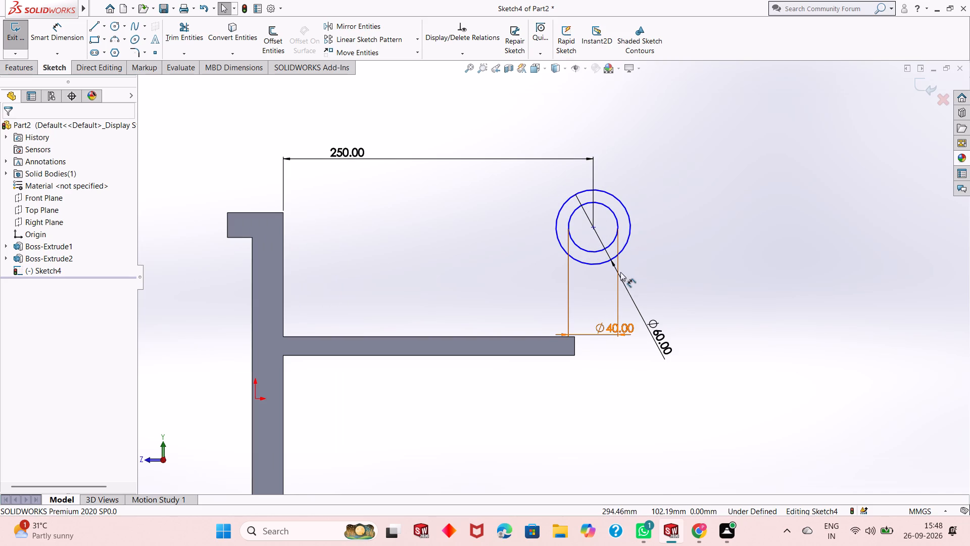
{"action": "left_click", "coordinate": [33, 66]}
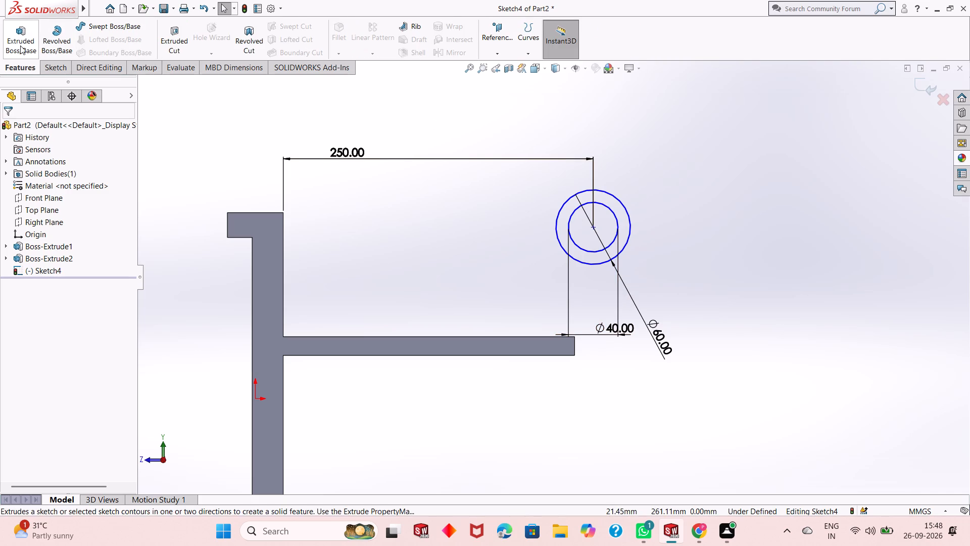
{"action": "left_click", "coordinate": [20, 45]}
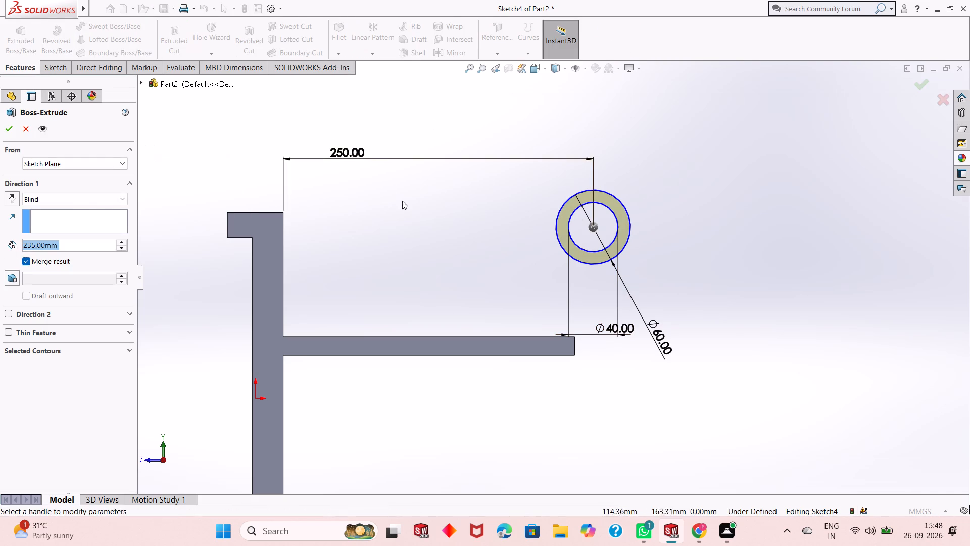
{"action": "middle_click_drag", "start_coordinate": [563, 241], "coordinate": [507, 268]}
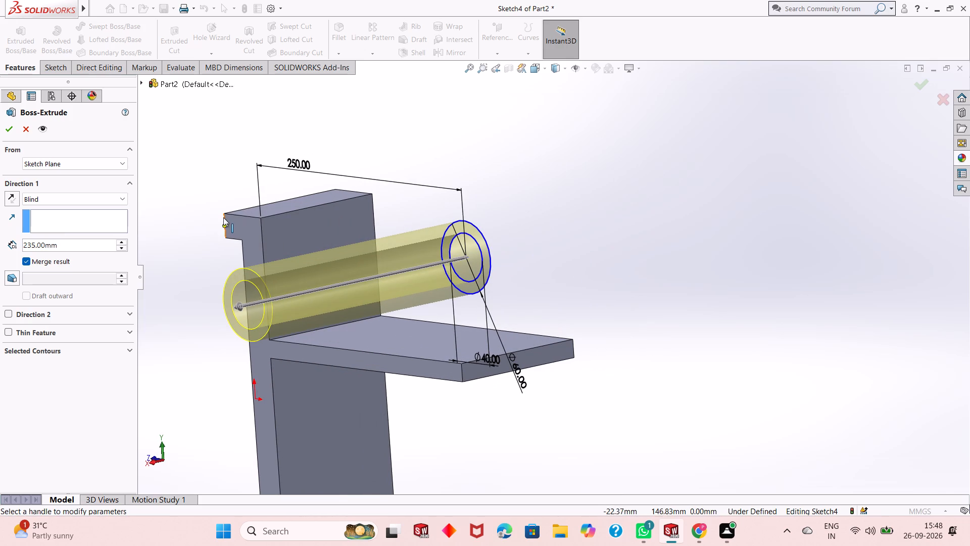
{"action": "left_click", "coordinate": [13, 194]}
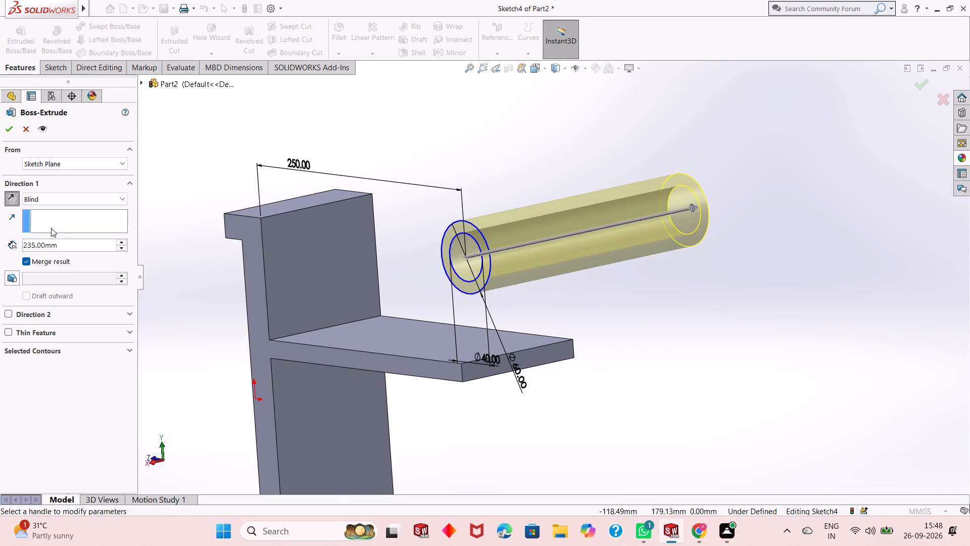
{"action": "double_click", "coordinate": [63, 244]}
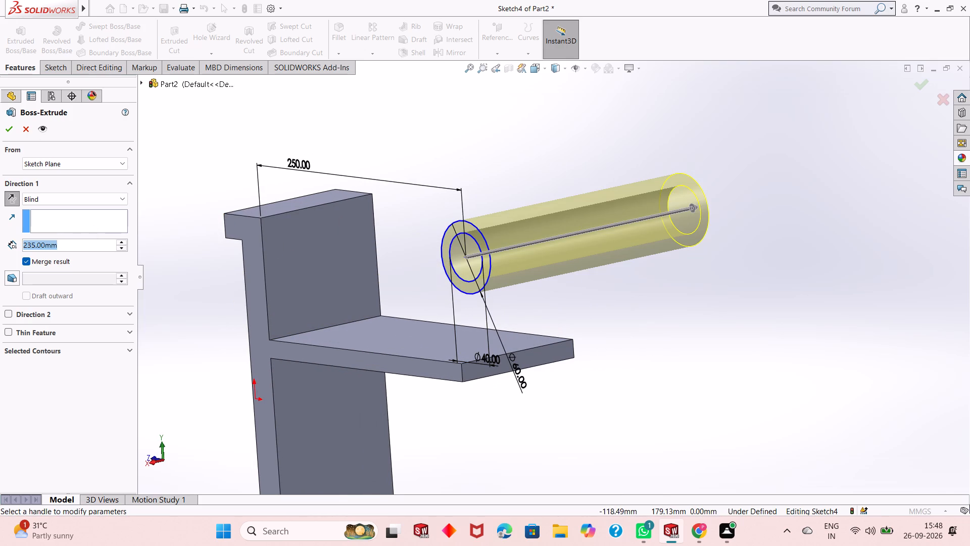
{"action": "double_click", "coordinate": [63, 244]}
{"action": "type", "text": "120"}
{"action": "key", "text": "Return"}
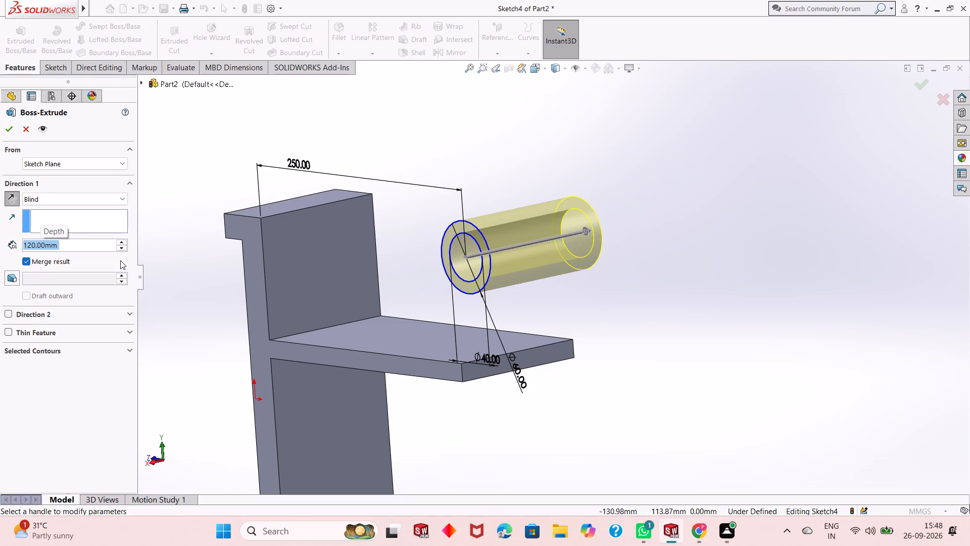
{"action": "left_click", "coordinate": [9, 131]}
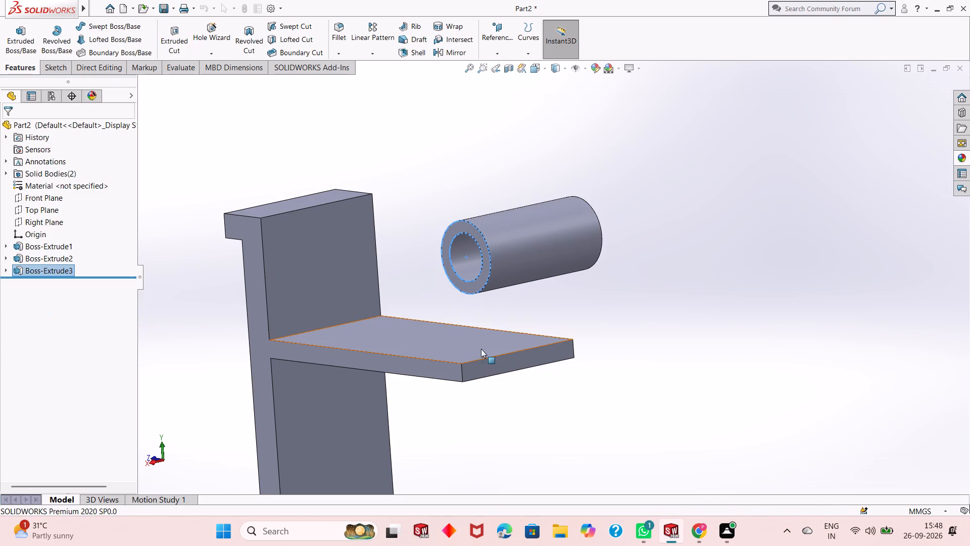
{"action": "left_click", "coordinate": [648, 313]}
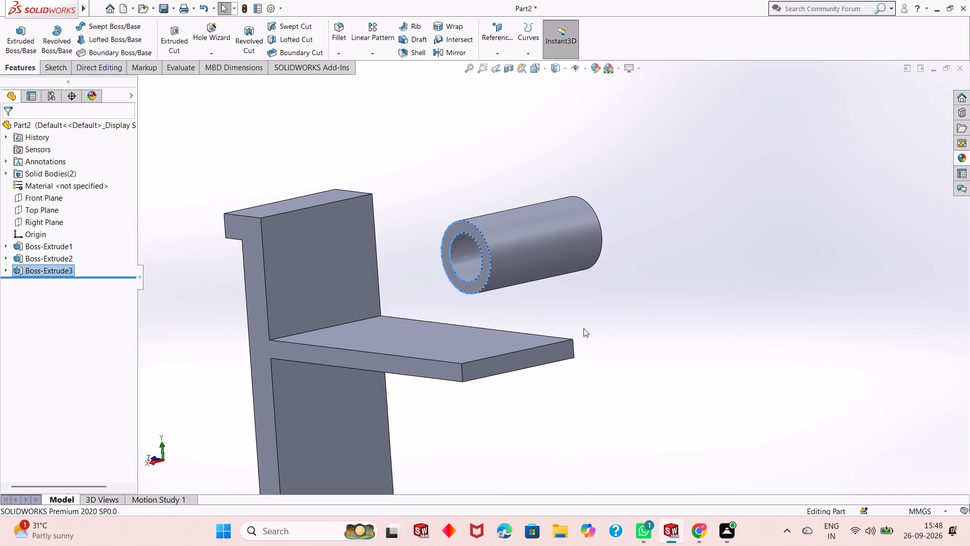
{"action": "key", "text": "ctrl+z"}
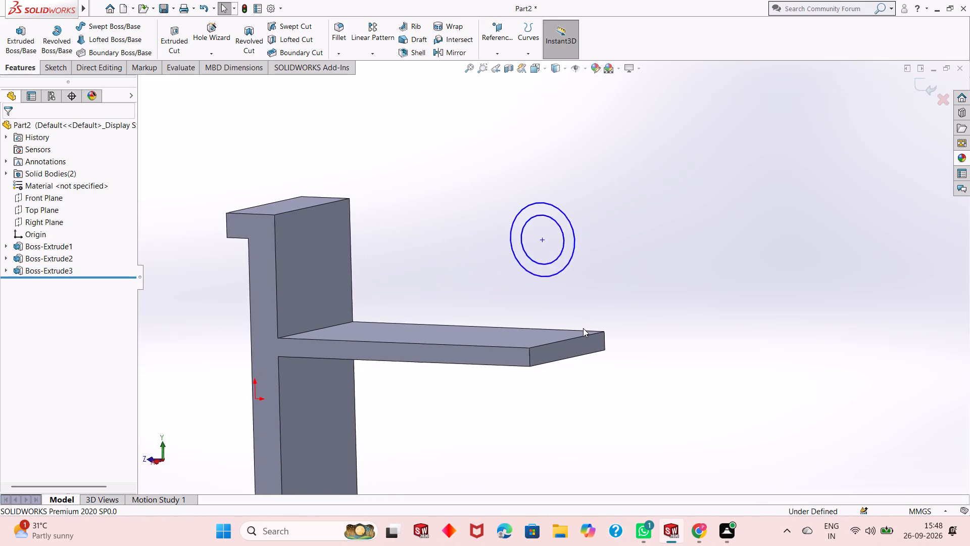
Dimension the circles' centre 70 mm above the plate's top edge.
{"action": "left_click", "coordinate": [72, 35]}
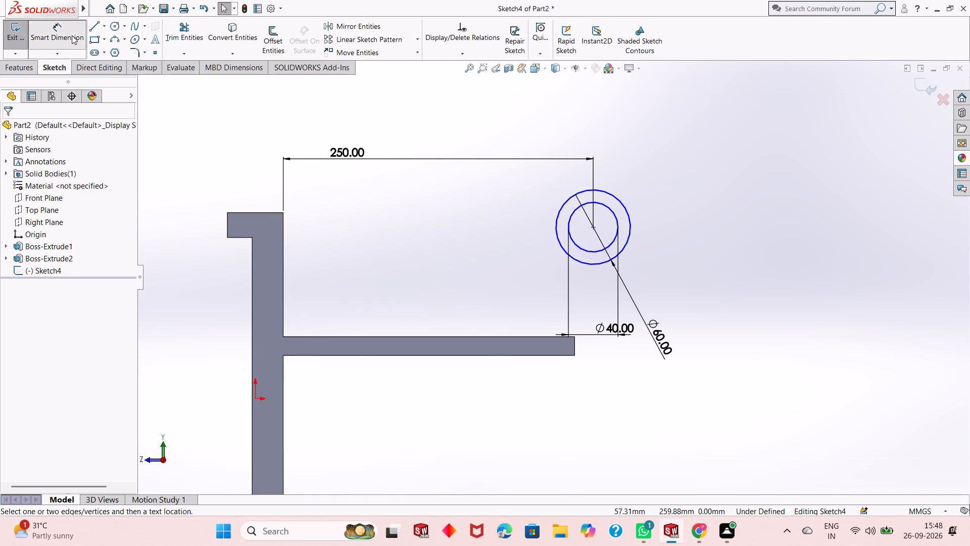
{"action": "left_click", "coordinate": [596, 226]}
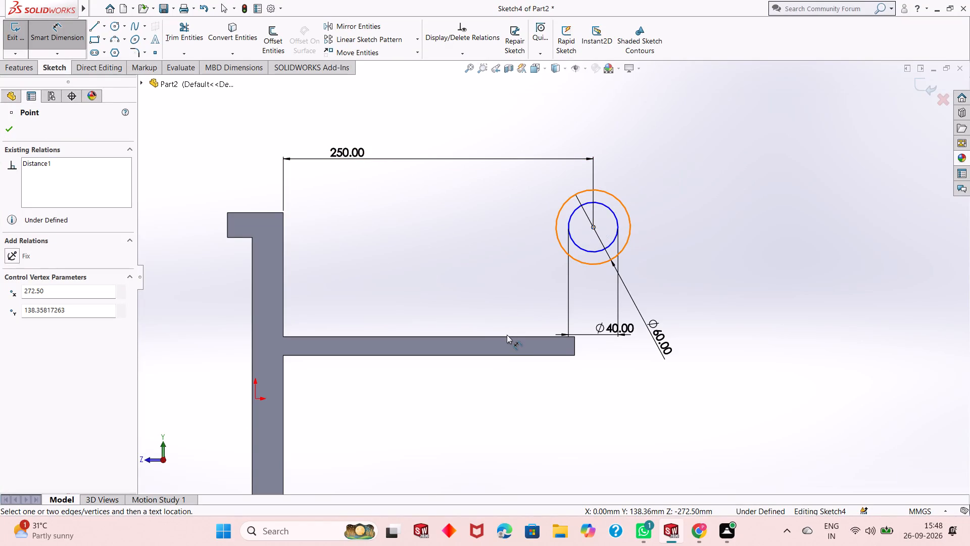
{"action": "left_click", "coordinate": [507, 337]}
{"action": "left_click", "coordinate": [772, 339]}
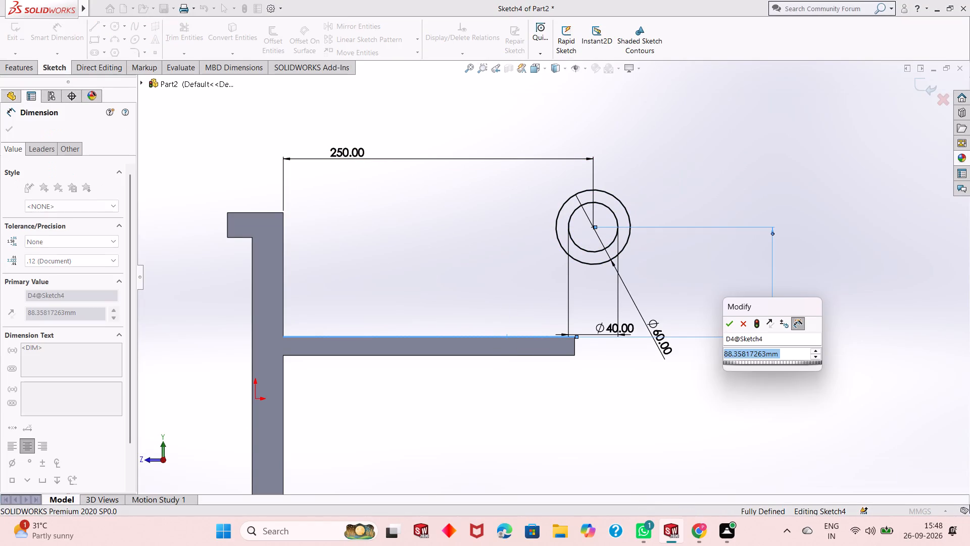
{"action": "type", "text": "70"}
{"action": "key", "text": "Return"}
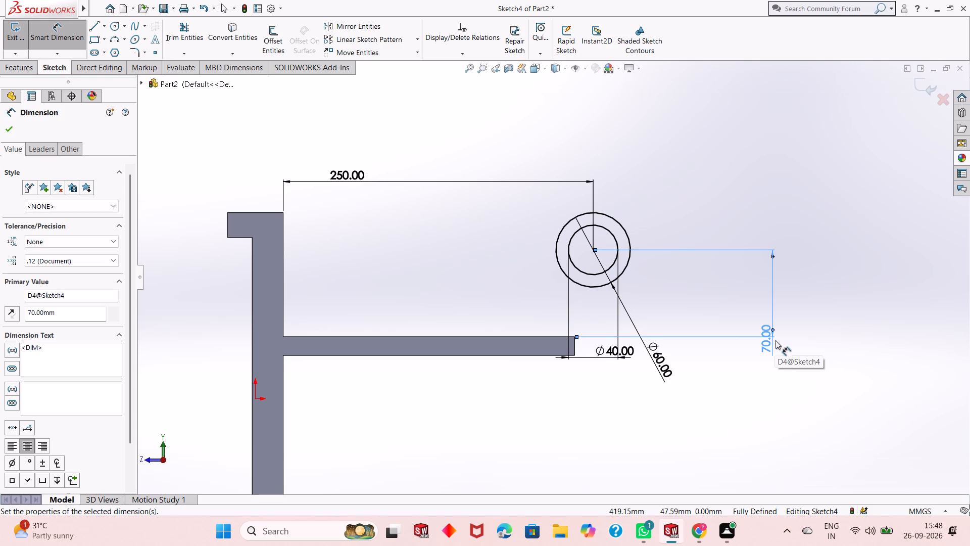
{"action": "right_click", "coordinate": [669, 324]}
{"action": "left_click", "coordinate": [694, 355]}
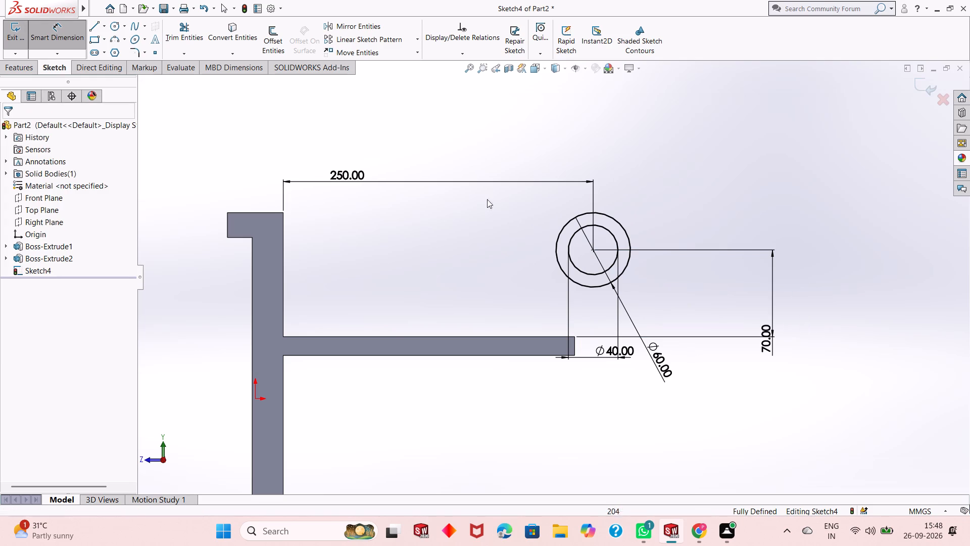
Sketch a connected neck: 70 mm line down from the outer circle's plate-side quadrant, 15 mm along the plate to its end corner, and back up into the ring.
{"action": "left_click", "coordinate": [96, 23]}
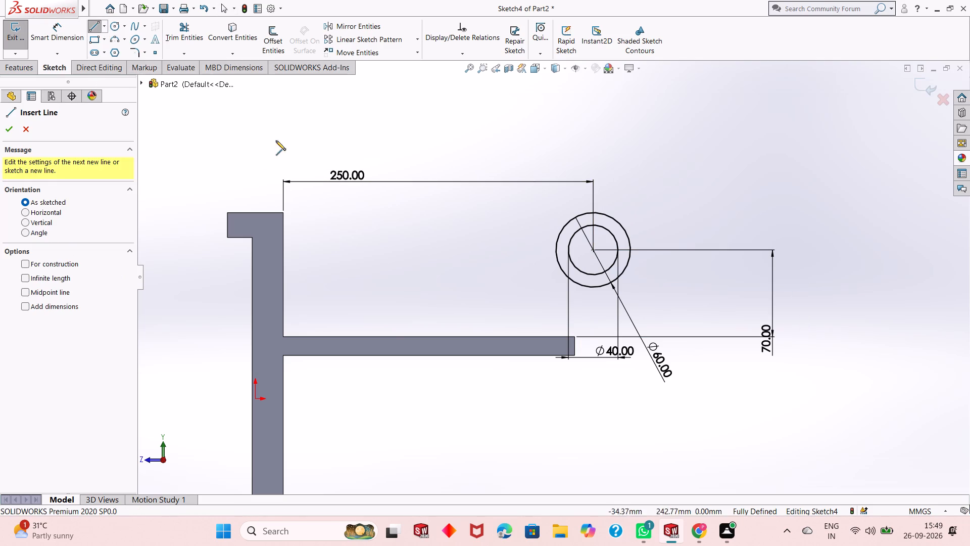
{"action": "left_click", "coordinate": [555, 250]}
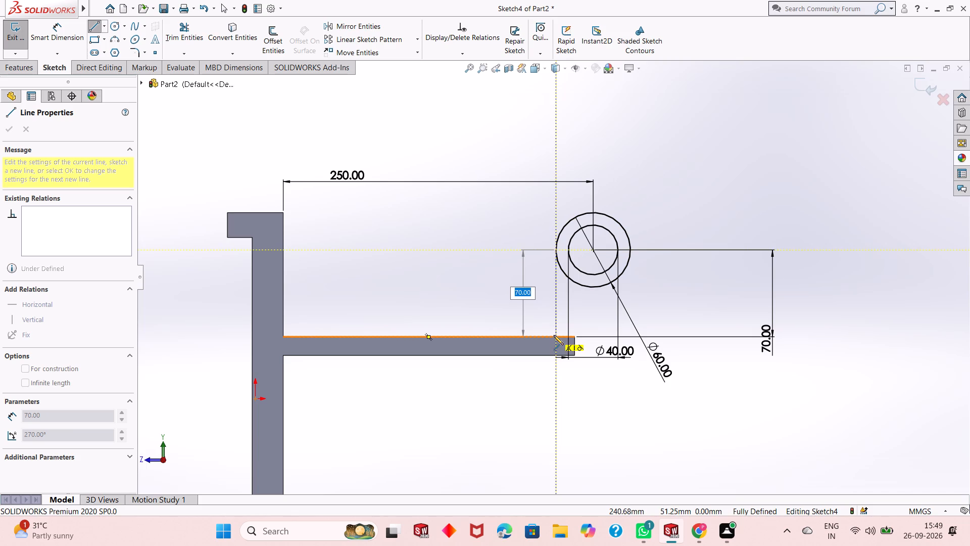
{"action": "left_click", "coordinate": [554, 335]}
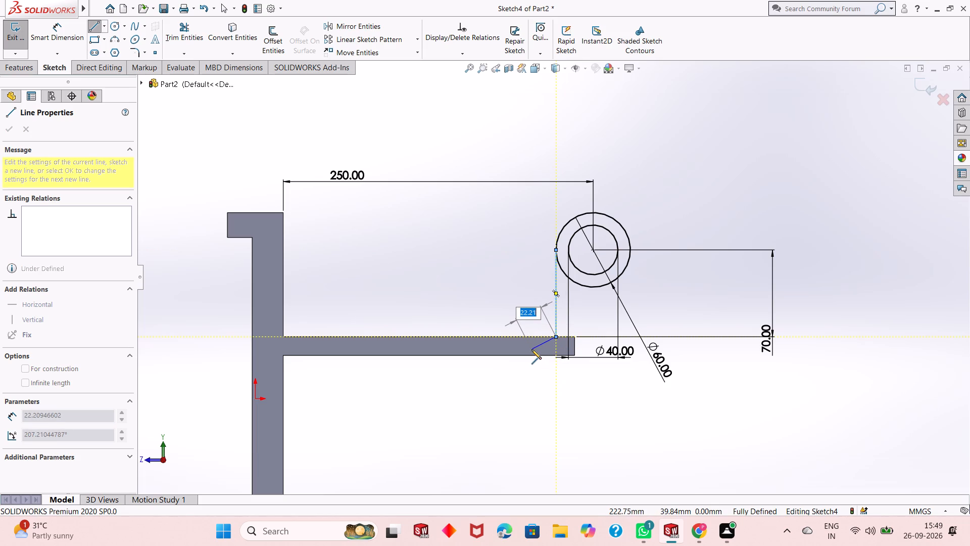
{"action": "left_click", "coordinate": [575, 338]}
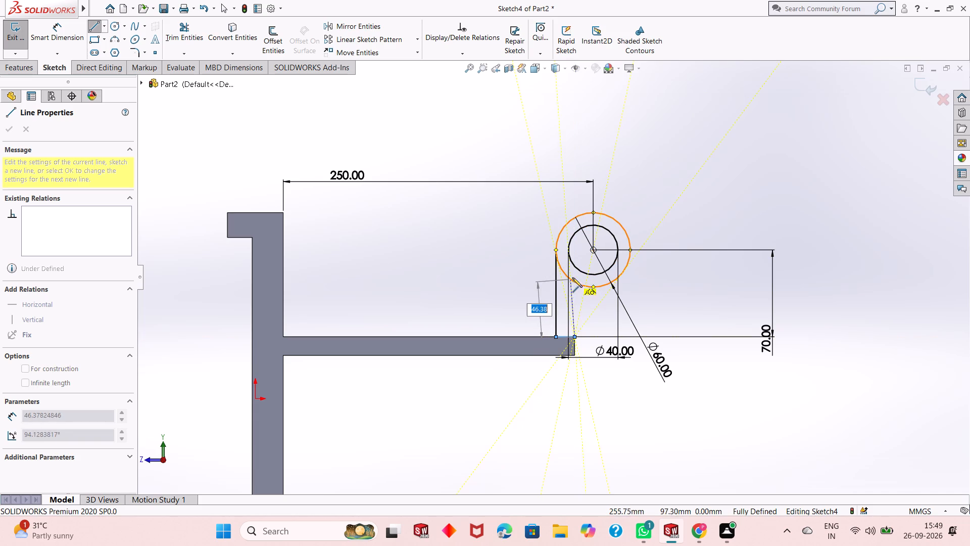
{"action": "left_click", "coordinate": [572, 274]}
{"action": "right_click", "coordinate": [572, 274]}
{"action": "left_click", "coordinate": [601, 282]}
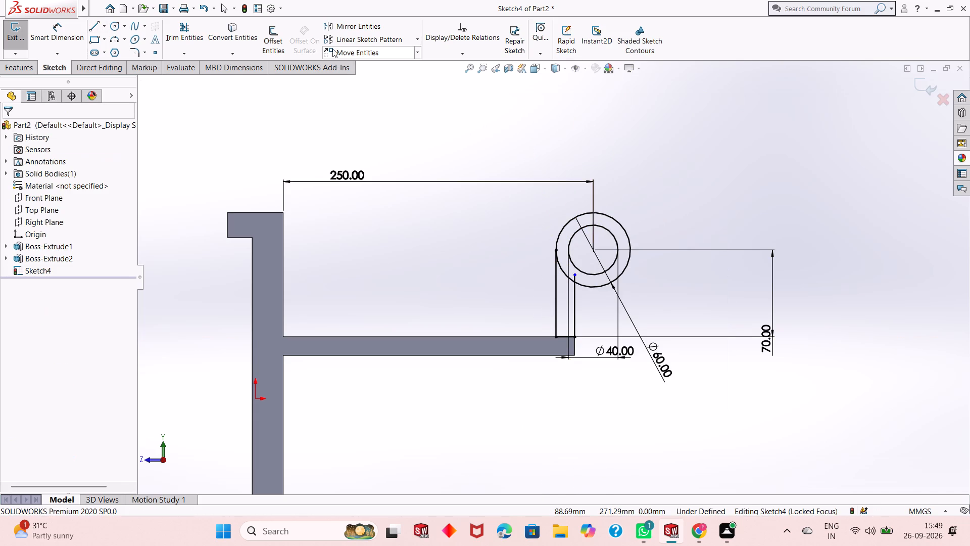
Trim the neck line's end inside the ring and the outer circle's arc between the two vertical lines.
{"action": "left_click", "coordinate": [181, 38]}
{"action": "scroll", "coordinate": [610, 283], "scroll_direction": "down", "scroll_amount": 2}
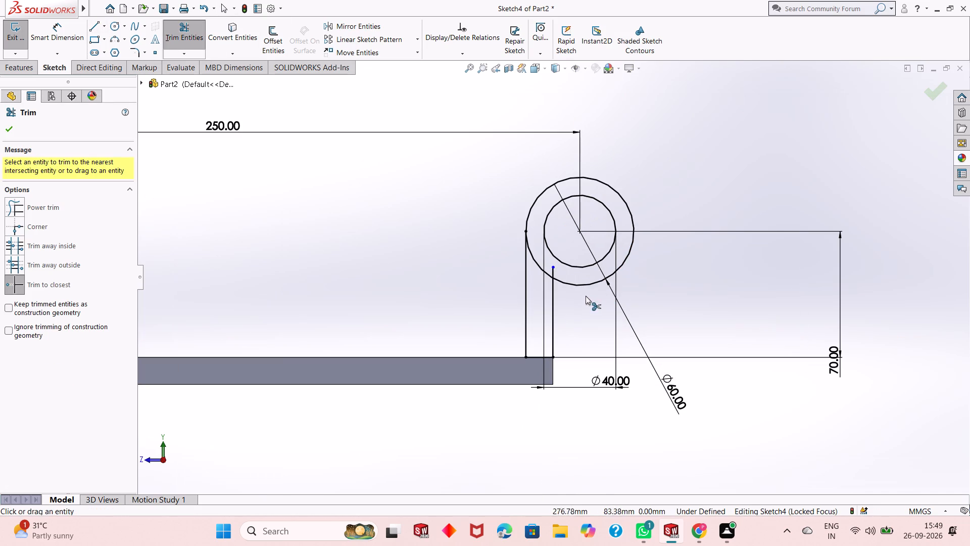
{"action": "left_click", "coordinate": [553, 271]}
{"action": "left_click", "coordinate": [538, 267]}
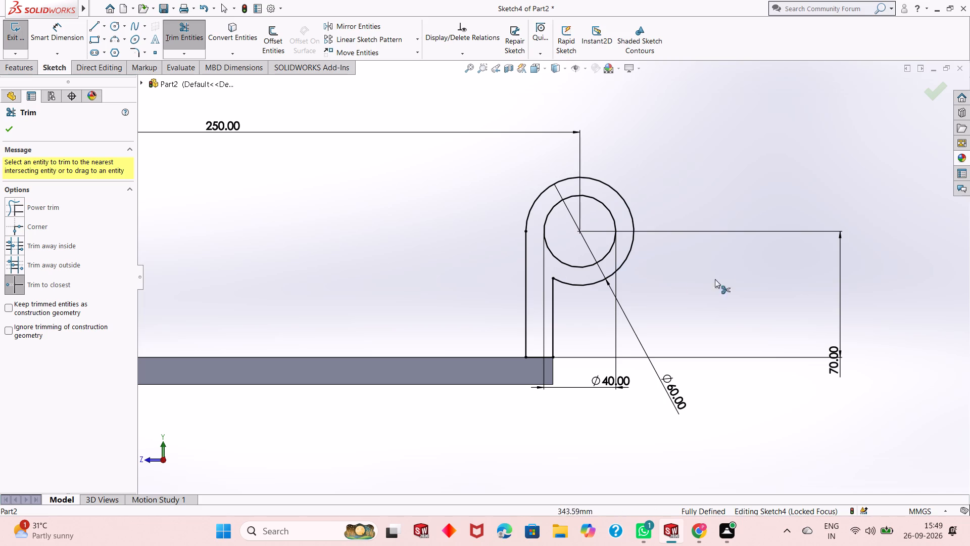
{"action": "right_click", "coordinate": [743, 252]}
{"action": "left_click", "coordinate": [783, 284]}
{"action": "scroll", "coordinate": [611, 281], "scroll_direction": "up", "scroll_amount": 1}
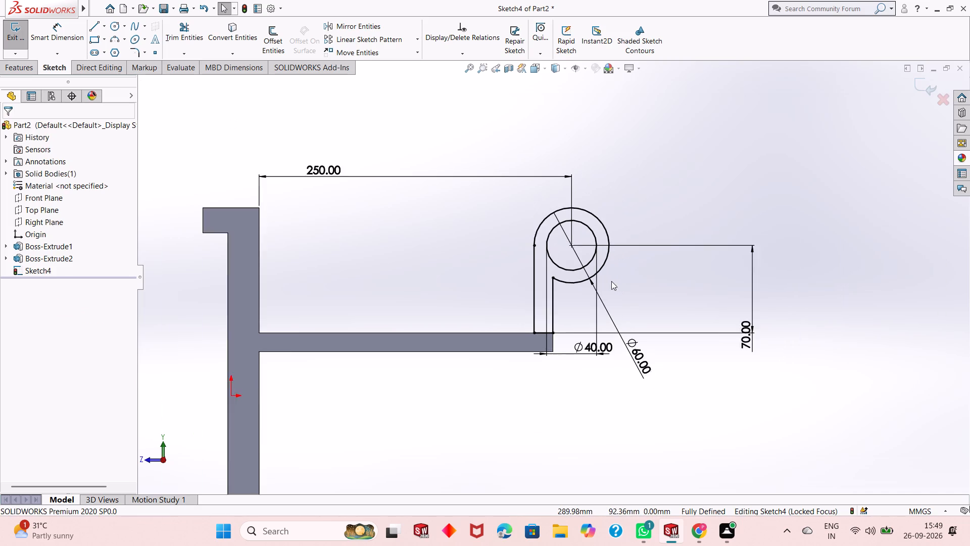
Extrude the ring-and-neck profile 120 mm blind in the reversed direction, merging the result with the bracket.
{"action": "scroll", "coordinate": [611, 281], "scroll_direction": "up", "scroll_amount": 2}
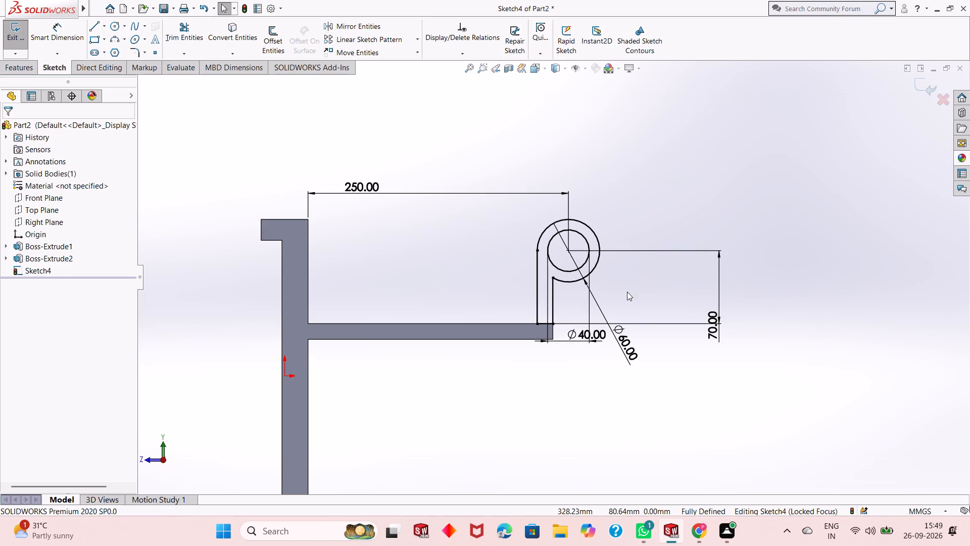
{"action": "middle_click", "coordinate": [626, 292]}
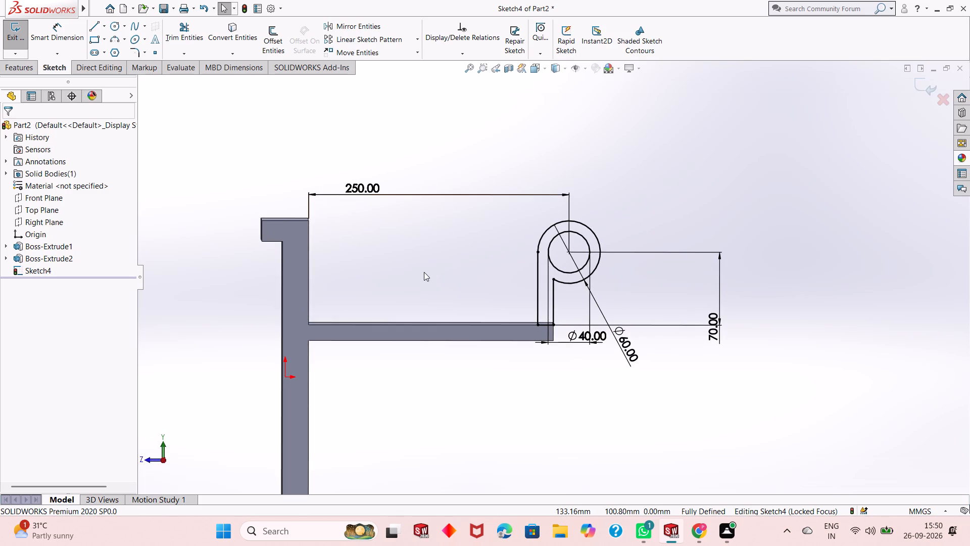
{"action": "left_click", "coordinate": [33, 65]}
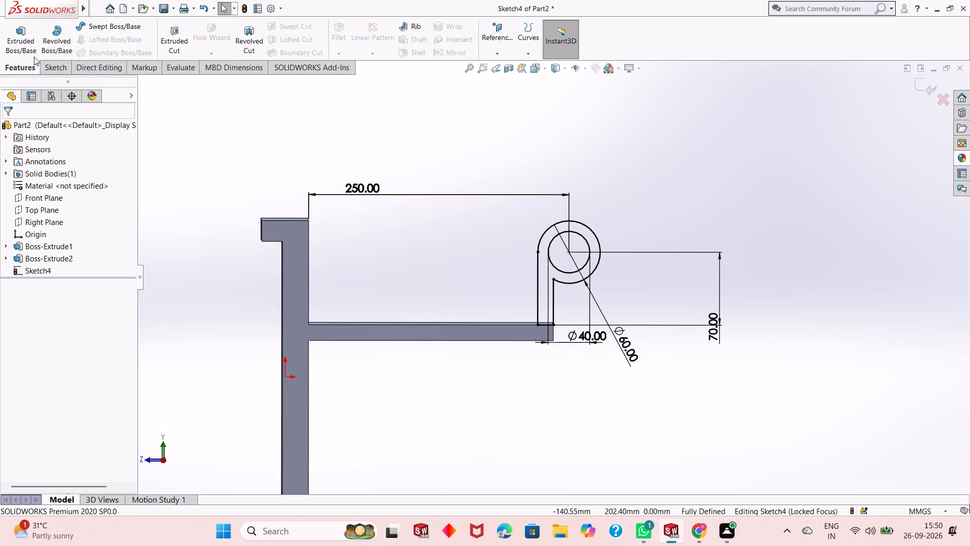
{"action": "left_click", "coordinate": [34, 43]}
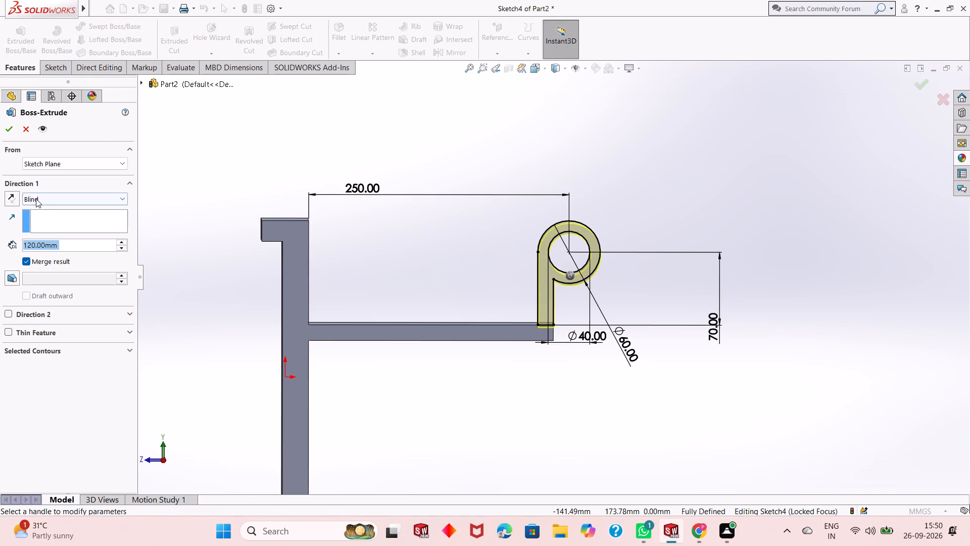
{"action": "left_click", "coordinate": [17, 197]}
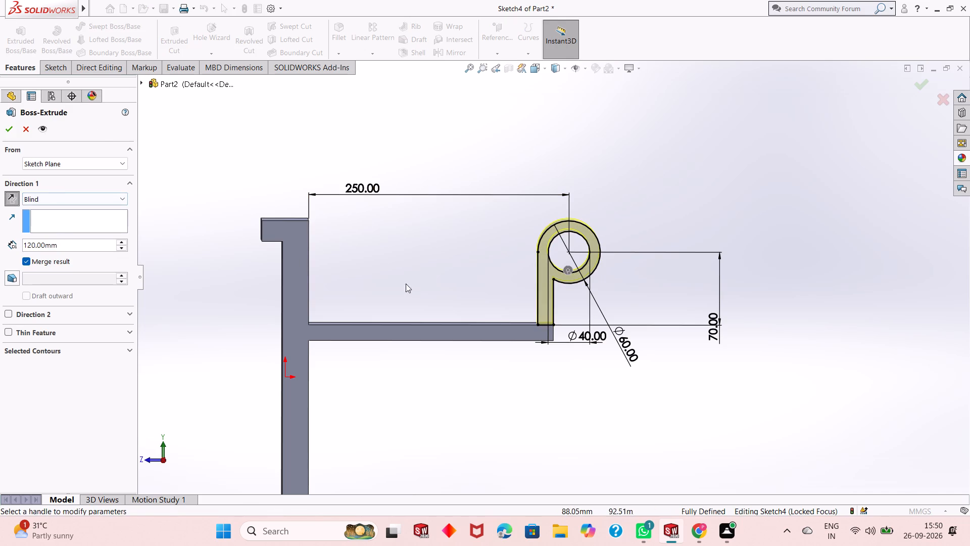
{"action": "middle_click_drag", "start_coordinate": [451, 288], "coordinate": [387, 314]}
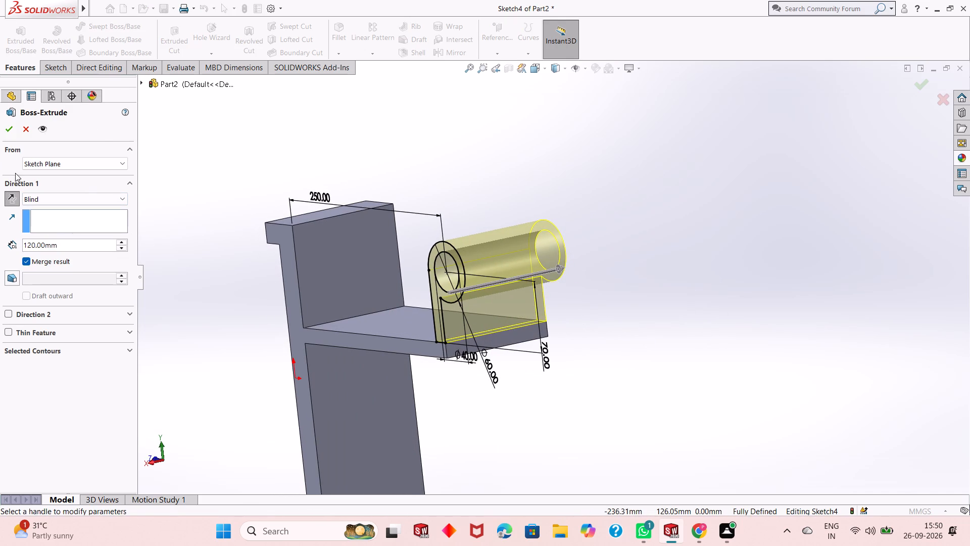
{"action": "left_click", "coordinate": [8, 127]}
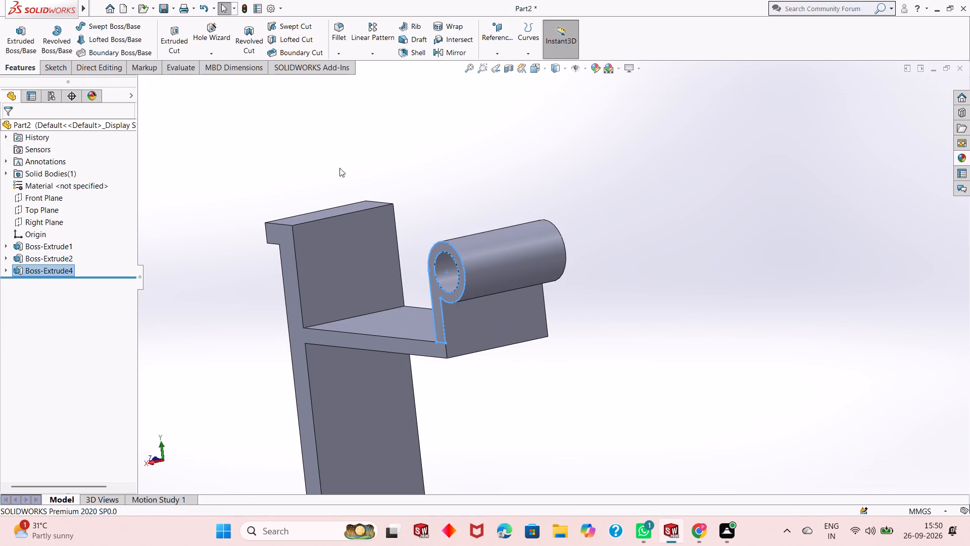
{"action": "left_click", "coordinate": [625, 251]}
Define a reference plane from the Right Plane, offset 60 mm with the offset flipped toward the bracket's mid-width.
{"action": "middle_click_drag", "start_coordinate": [569, 260], "coordinate": [595, 238]}
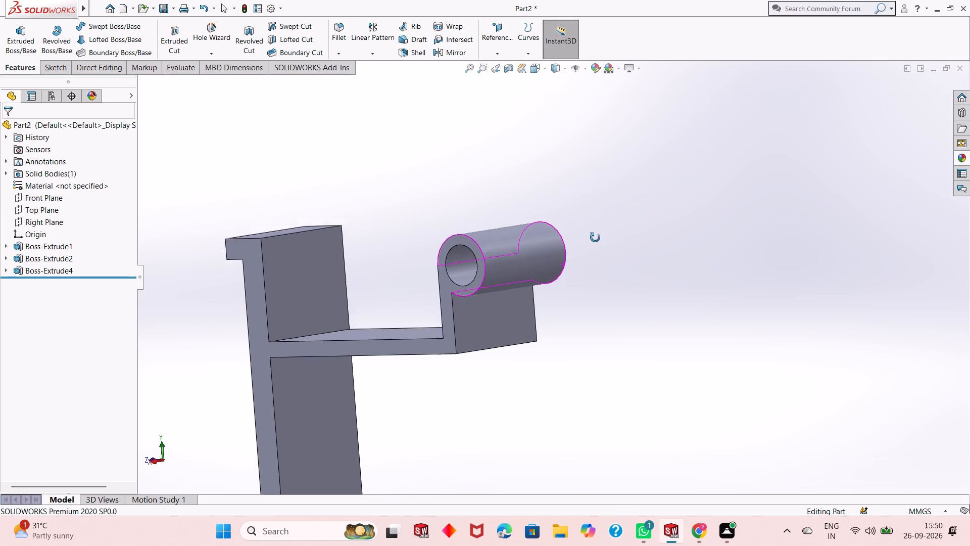
{"action": "middle_click_drag", "start_coordinate": [595, 238], "coordinate": [597, 236]}
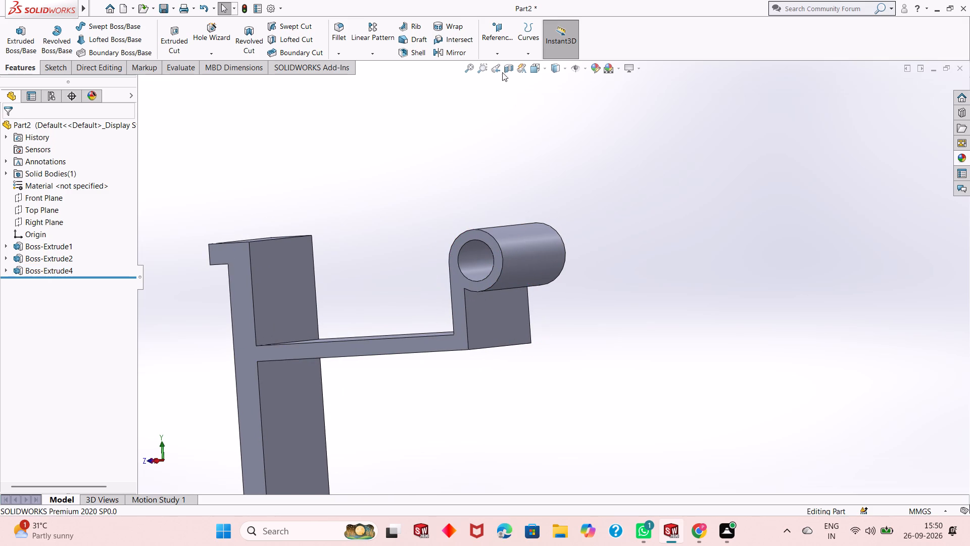
{"action": "left_click", "coordinate": [495, 45]}
{"action": "left_click", "coordinate": [509, 64]}
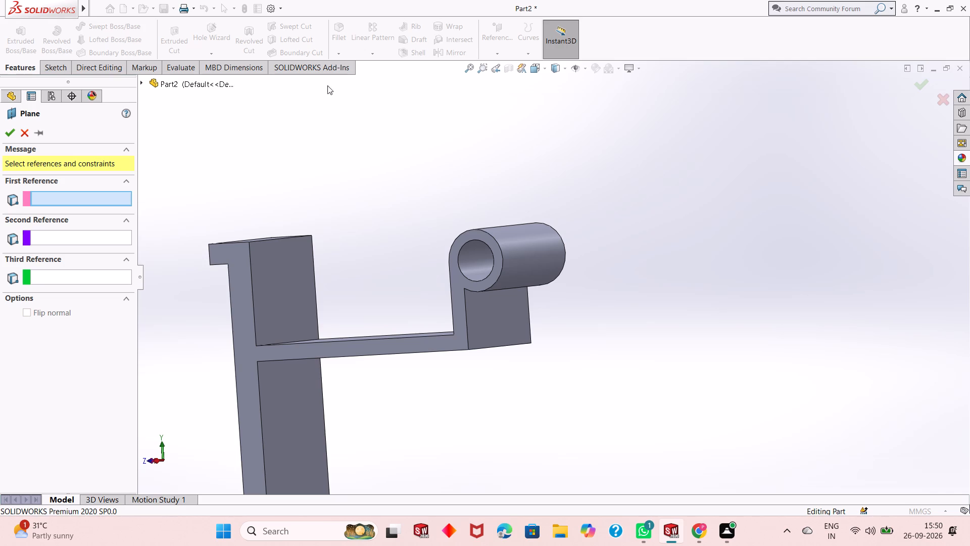
{"action": "left_click", "coordinate": [159, 82]}
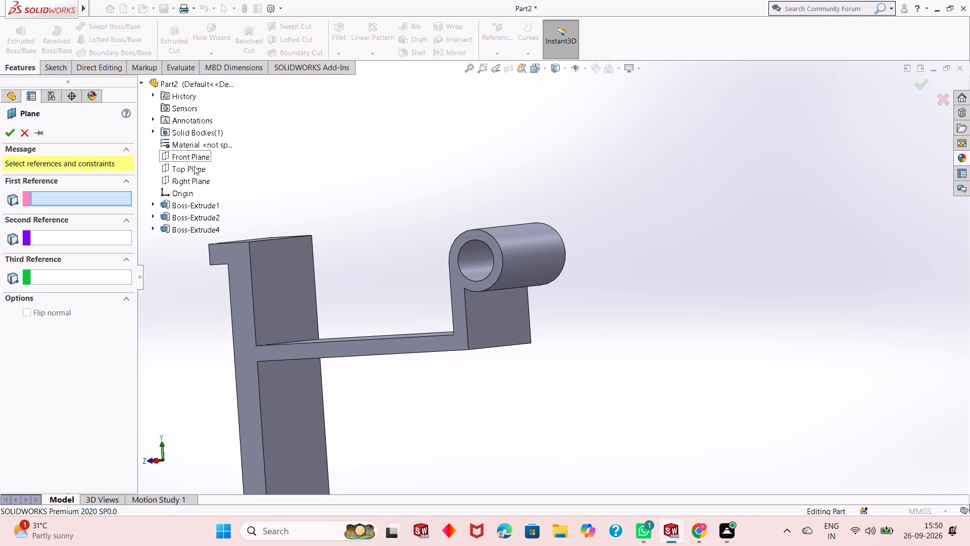
{"action": "left_click", "coordinate": [202, 176]}
{"action": "scroll", "coordinate": [321, 226], "scroll_direction": "up", "scroll_amount": 2}
{"action": "middle_click_drag", "start_coordinate": [432, 219], "coordinate": [402, 285]}
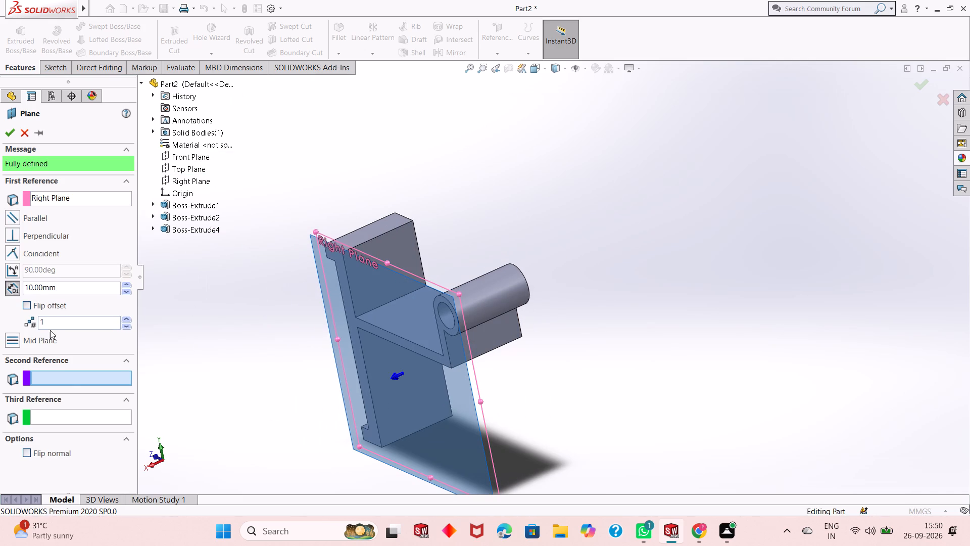
{"action": "double_click", "coordinate": [54, 289]}
{"action": "left_click", "coordinate": [31, 303]}
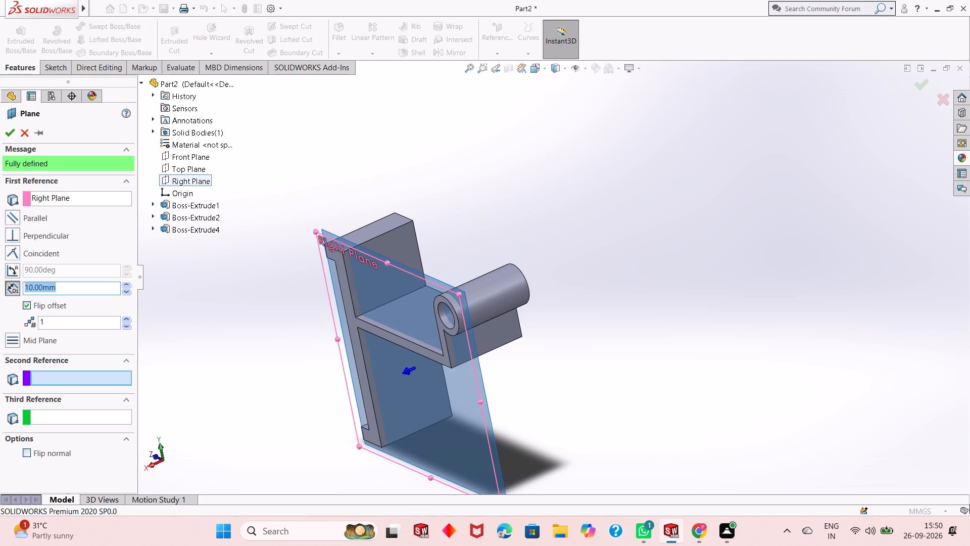
{"action": "triple_click", "coordinate": [79, 292]}
{"action": "scroll", "coordinate": [79, 292], "scroll_direction": "up", "scroll_amount": 1}
{"action": "double_click", "coordinate": [79, 292]}
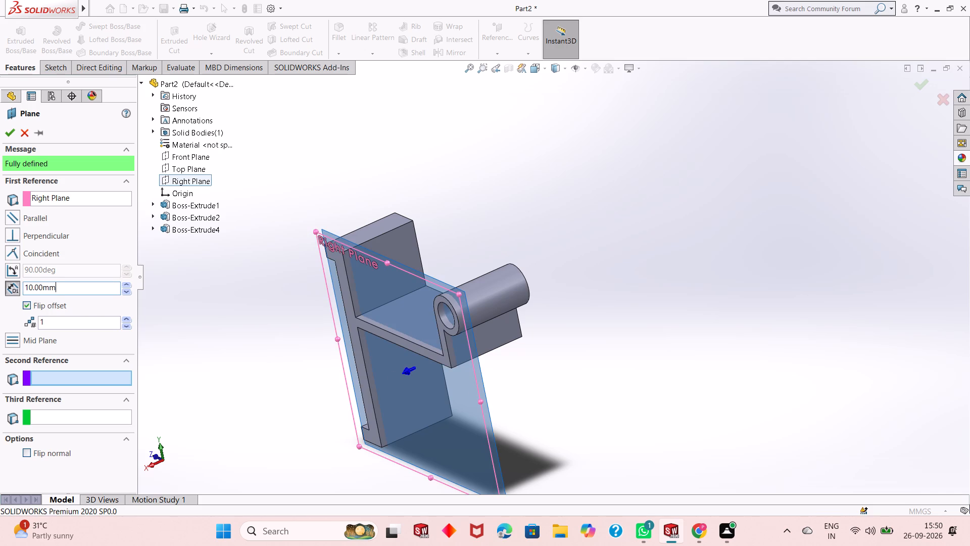
{"action": "key", "text": "1"}
{"action": "key", "text": "5"}
{"action": "key", "text": "BackSpace"}
{"action": "key", "text": "BackSpace"}
{"action": "key", "text": "BackSpace"}
{"action": "key", "text": "BackSpace"}
{"action": "key", "text": "BackSpace"}
{"action": "type", "text": "60"}
{"action": "key", "text": "Return"}
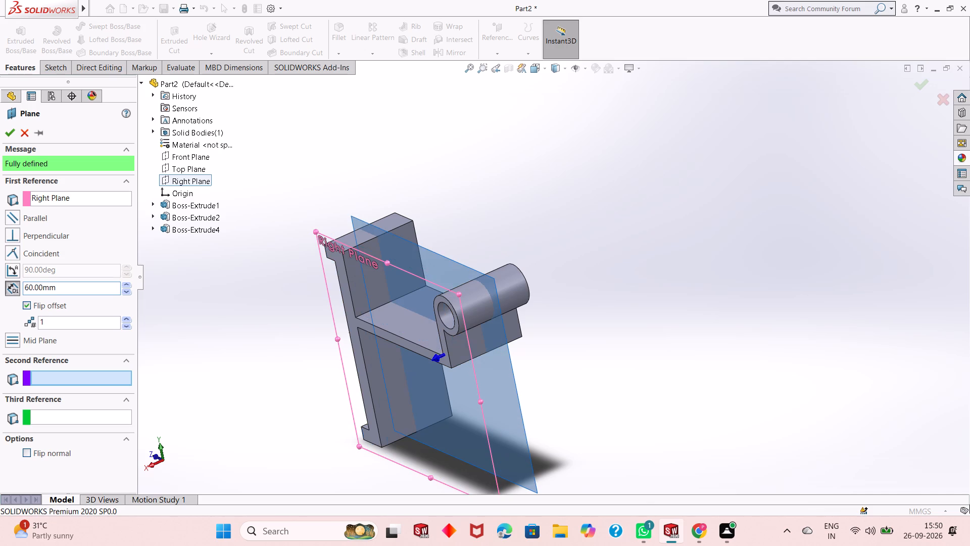
Re-enter the plane's offset as 60 mm and create the reference plane.
{"action": "middle_click_drag", "start_coordinate": [584, 261], "coordinate": [570, 314]}
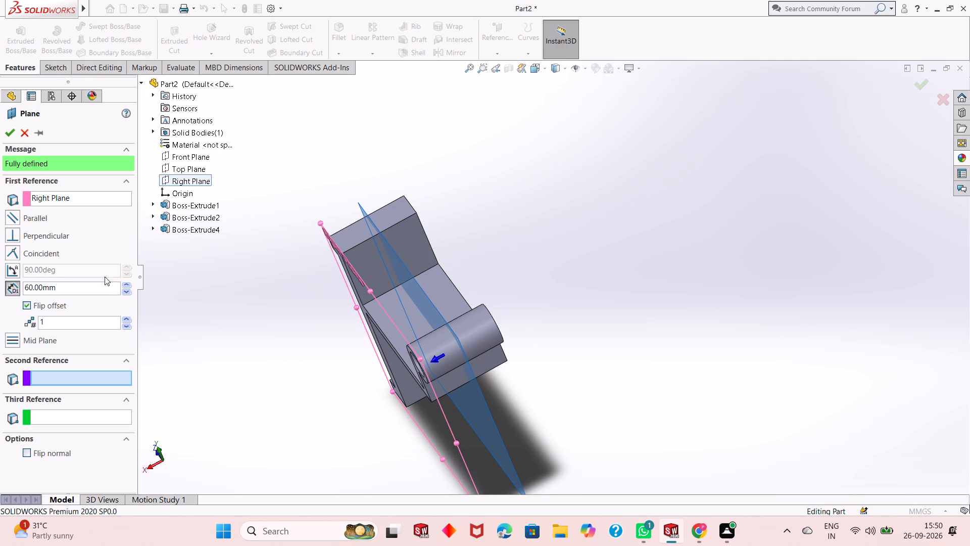
{"action": "double_click", "coordinate": [78, 283]}
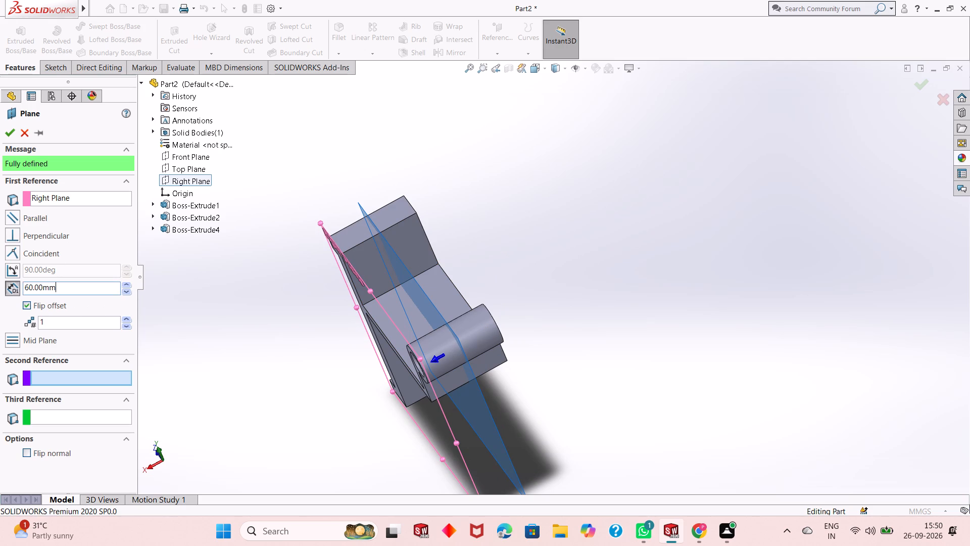
{"action": "key", "text": "0"}
{"action": "key", "text": "Return"}
{"action": "double_click", "coordinate": [82, 283]}
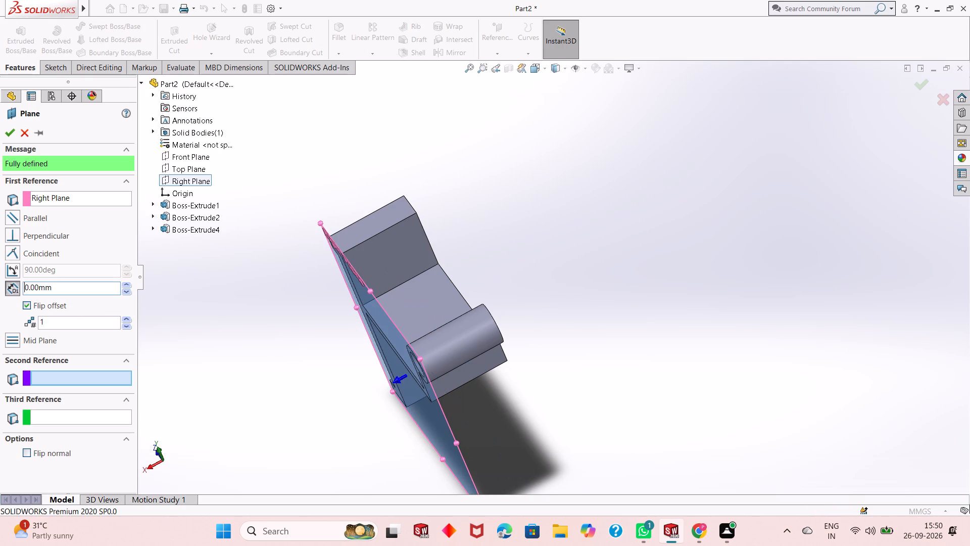
{"action": "type", "text": "60"}
{"action": "key", "text": "Return"}
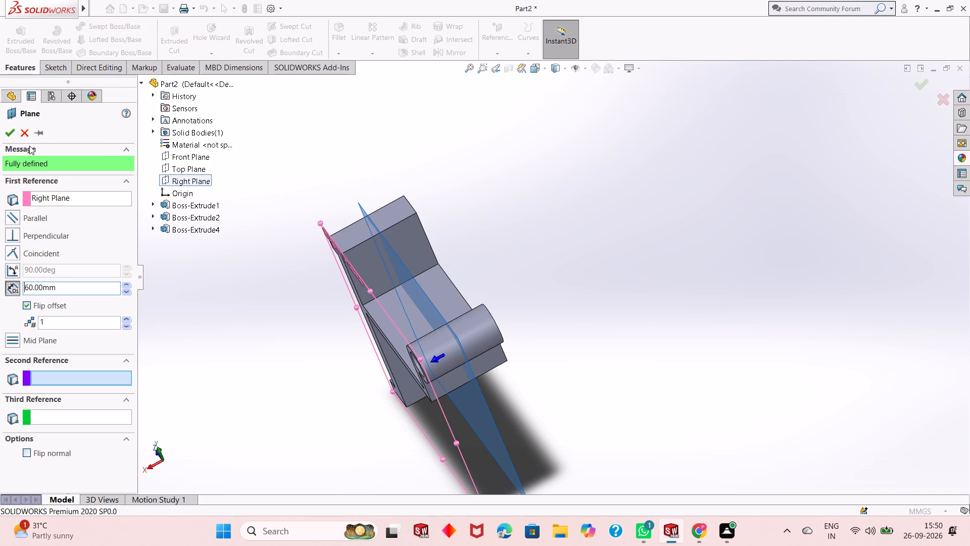
{"action": "left_click", "coordinate": [11, 135]}
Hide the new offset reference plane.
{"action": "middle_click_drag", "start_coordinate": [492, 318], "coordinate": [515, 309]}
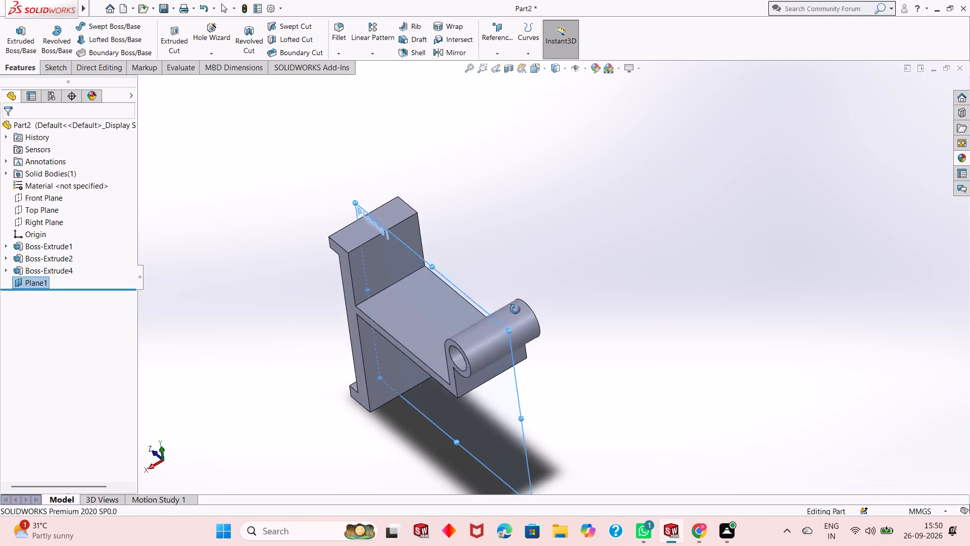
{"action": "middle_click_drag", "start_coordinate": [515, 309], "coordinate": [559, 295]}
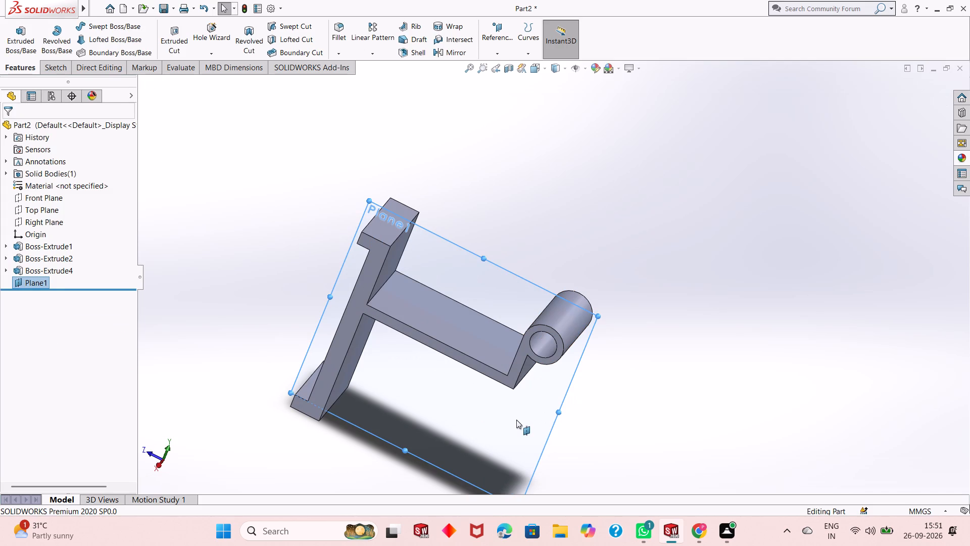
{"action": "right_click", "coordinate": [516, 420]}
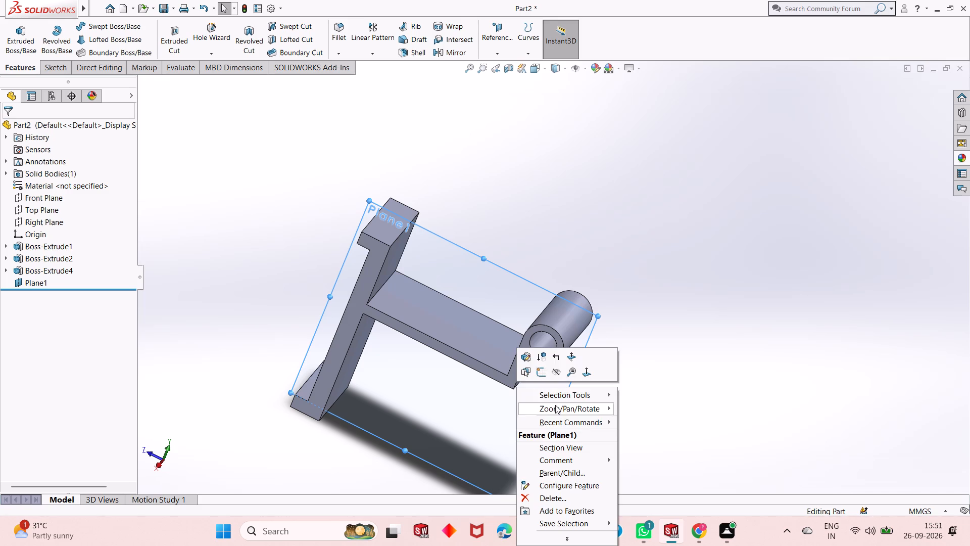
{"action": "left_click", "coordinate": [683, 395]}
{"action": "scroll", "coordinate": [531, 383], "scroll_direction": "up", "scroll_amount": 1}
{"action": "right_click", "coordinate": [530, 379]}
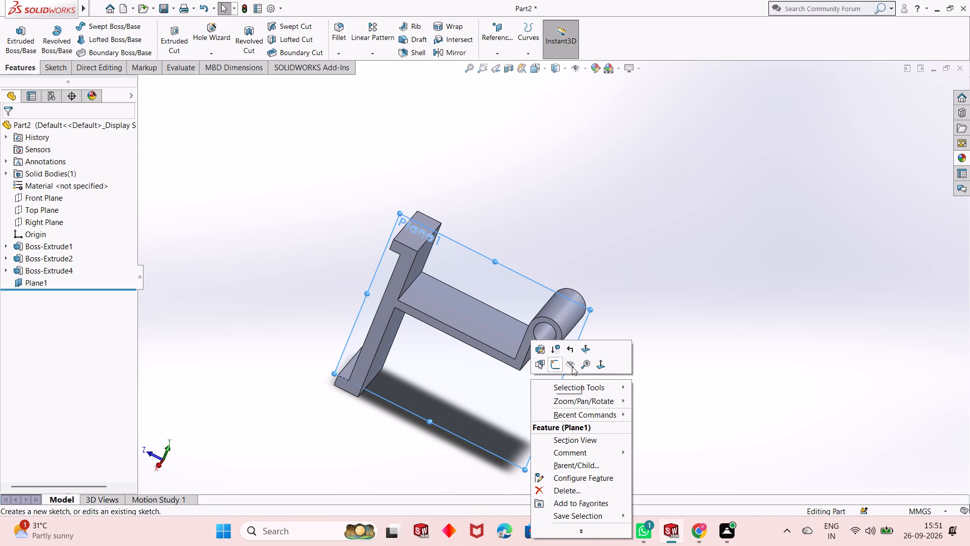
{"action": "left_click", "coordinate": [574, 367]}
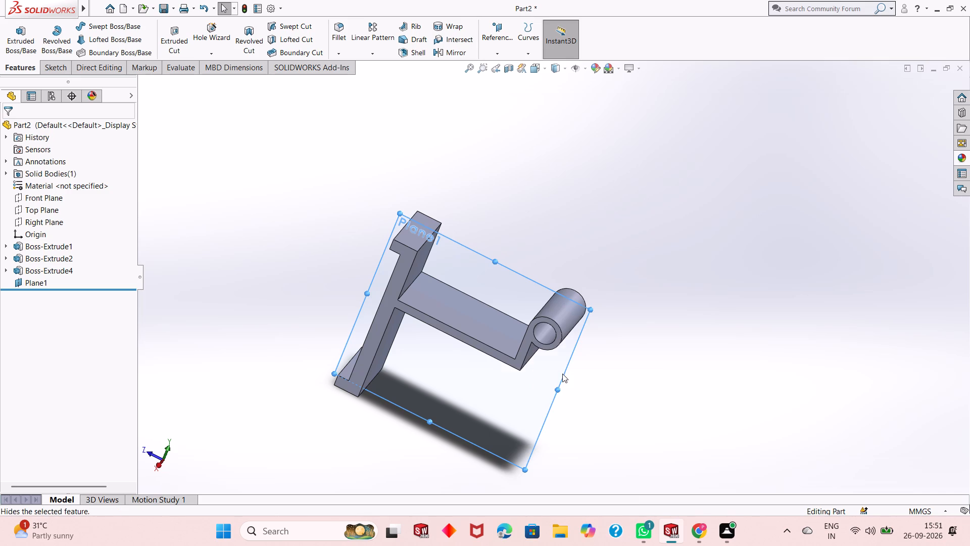
Examine the bracket's ring boss, neck and plate from several angles.
{"action": "middle_click_drag", "start_coordinate": [562, 374], "coordinate": [536, 295]}
{"action": "scroll", "coordinate": [551, 347], "scroll_direction": "up", "scroll_amount": 1}
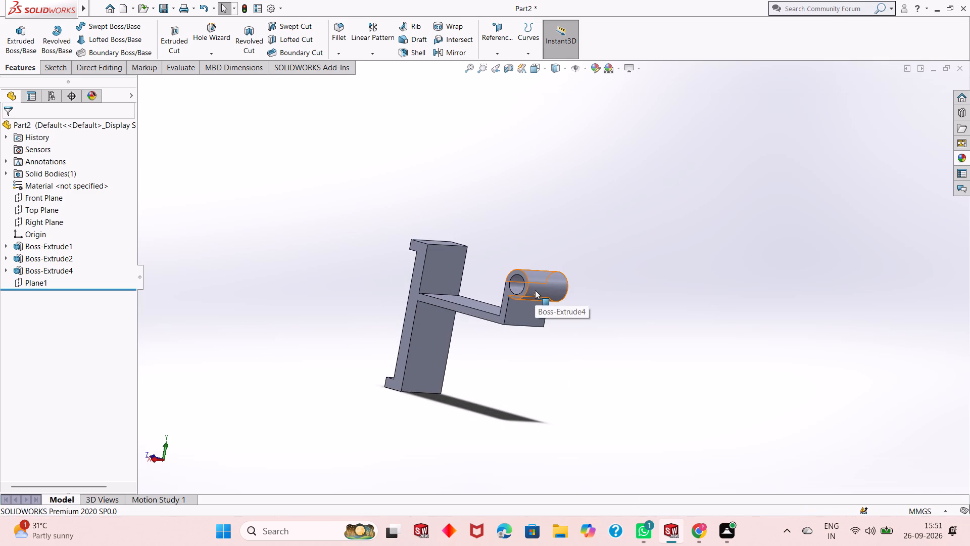
{"action": "scroll", "coordinate": [535, 290], "scroll_direction": "down", "scroll_amount": 1}
{"action": "scroll", "coordinate": [535, 290], "scroll_direction": "up", "scroll_amount": 1}
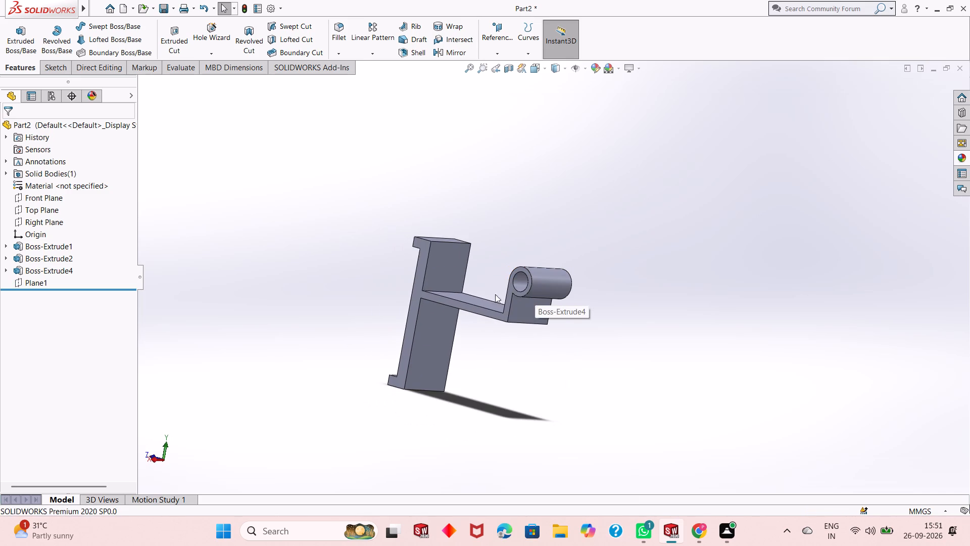
{"action": "scroll", "coordinate": [451, 293], "scroll_direction": "down", "scroll_amount": 1}
{"action": "middle_click_drag", "start_coordinate": [534, 306], "coordinate": [490, 296]}
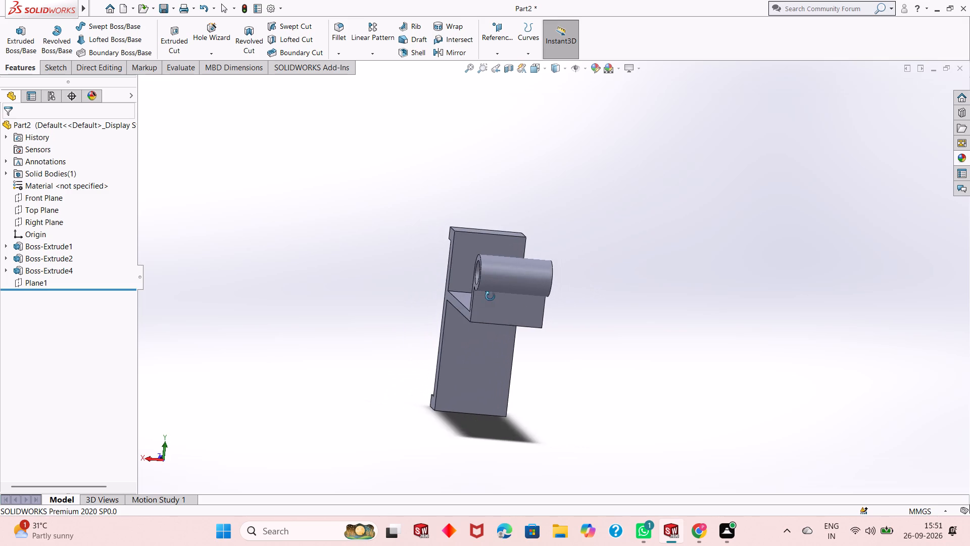
{"action": "middle_click_drag", "start_coordinate": [490, 296], "coordinate": [489, 296]}
{"action": "middle_click_drag", "start_coordinate": [452, 308], "coordinate": [481, 331]}
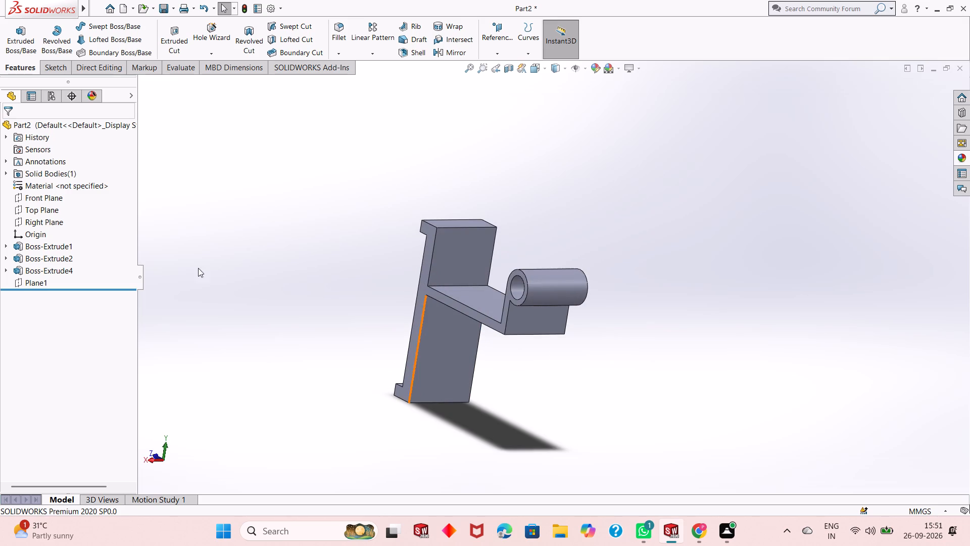
Show the hidden offset reference plane, Plane1.
{"action": "left_click", "coordinate": [43, 282]}
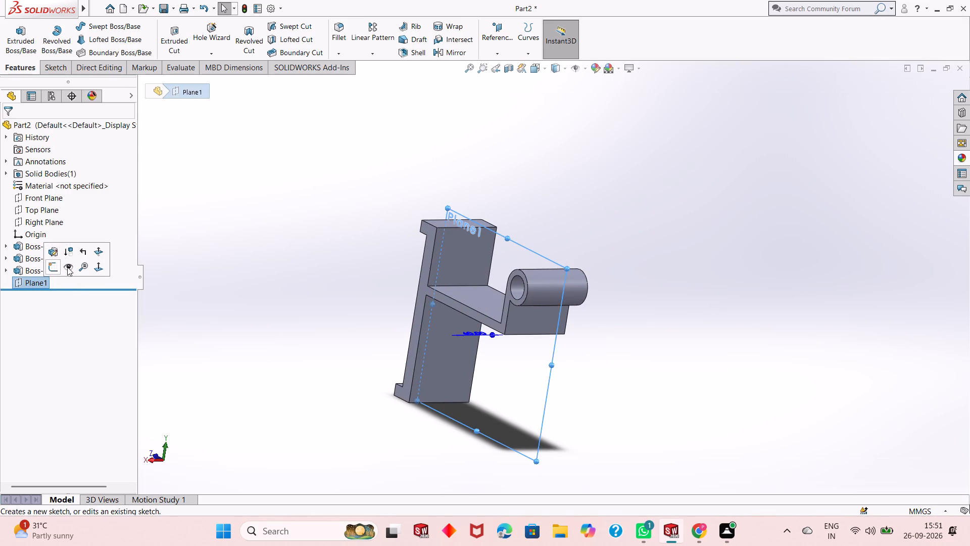
{"action": "left_click", "coordinate": [67, 267]}
{"action": "scroll", "coordinate": [580, 346], "scroll_direction": "down", "scroll_amount": 2}
{"action": "left_click", "coordinate": [580, 346]}
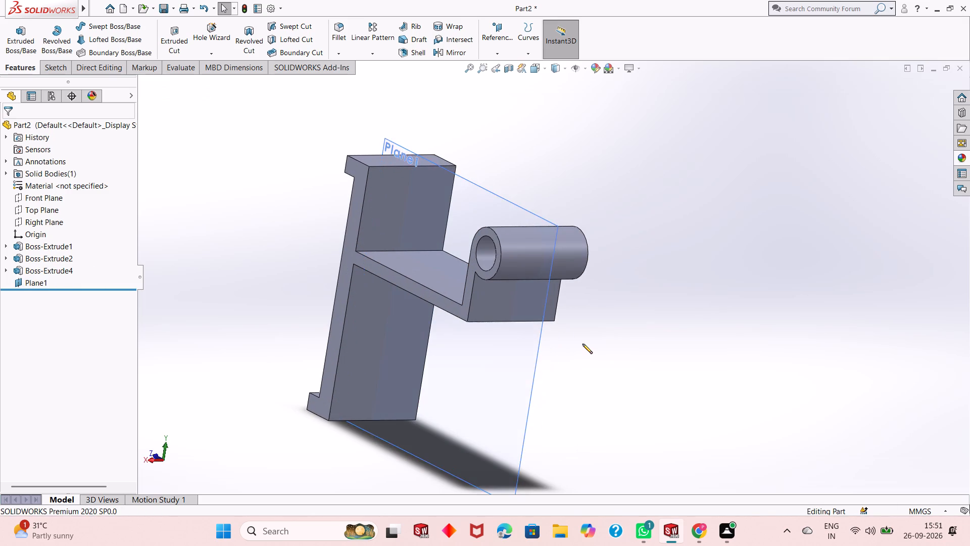
Open the definition of Plane1 to review its reference and offset settings, and accept it without edits.
{"action": "scroll", "coordinate": [583, 344], "scroll_direction": "up", "scroll_amount": 2}
{"action": "left_click", "coordinate": [33, 290]}
{"action": "left_click", "coordinate": [34, 285]}
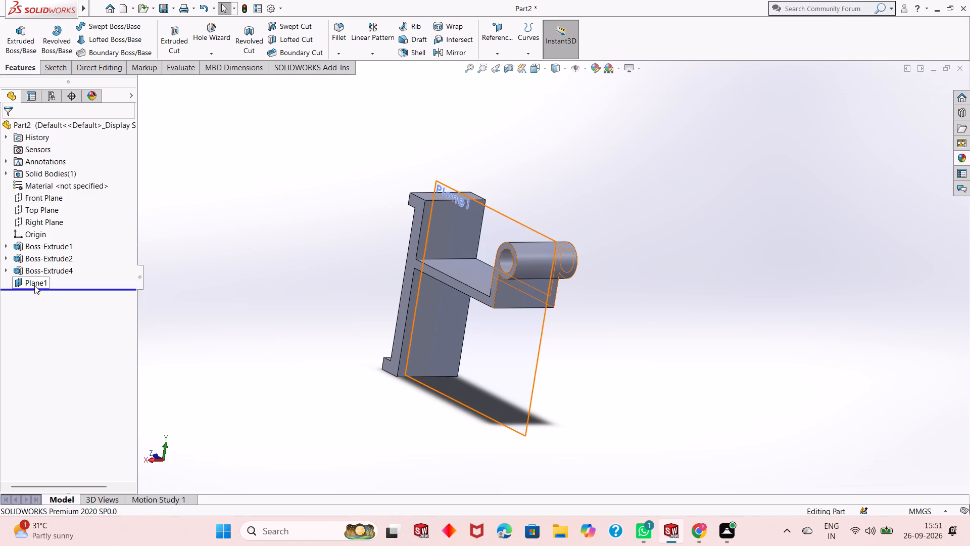
{"action": "left_click", "coordinate": [44, 261]}
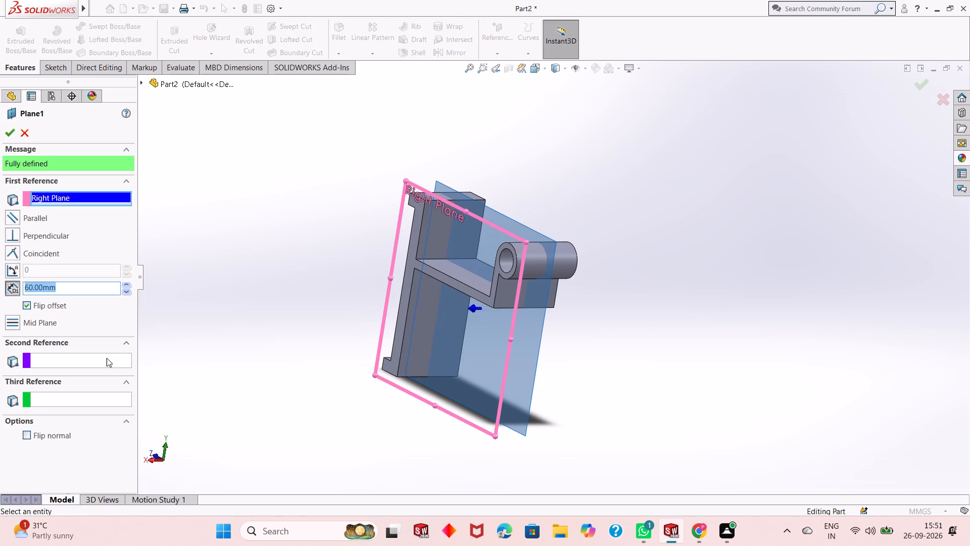
{"action": "left_click", "coordinate": [11, 132]}
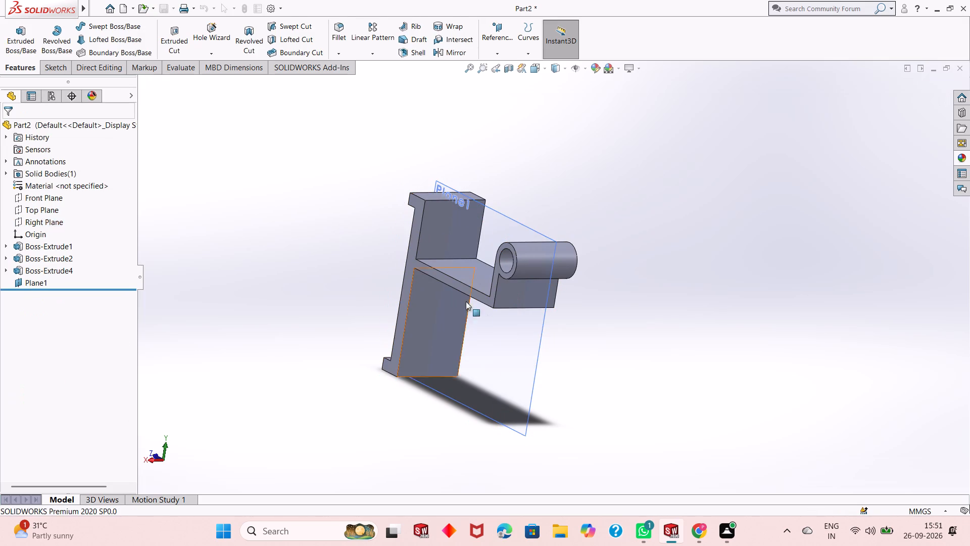
Start a new sketch on Plane1 and orient the view normal to it.
{"action": "left_click", "coordinate": [483, 343]}
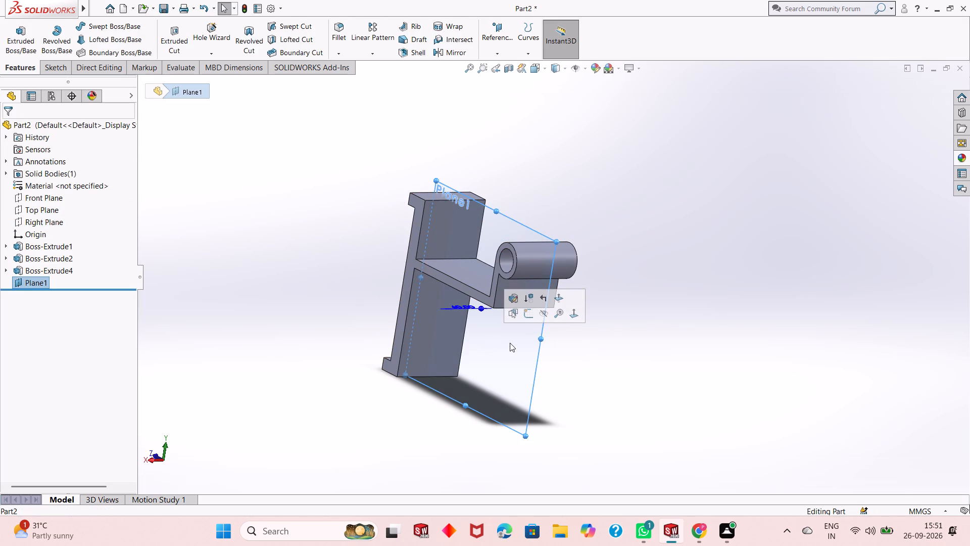
{"action": "left_click", "coordinate": [510, 342]}
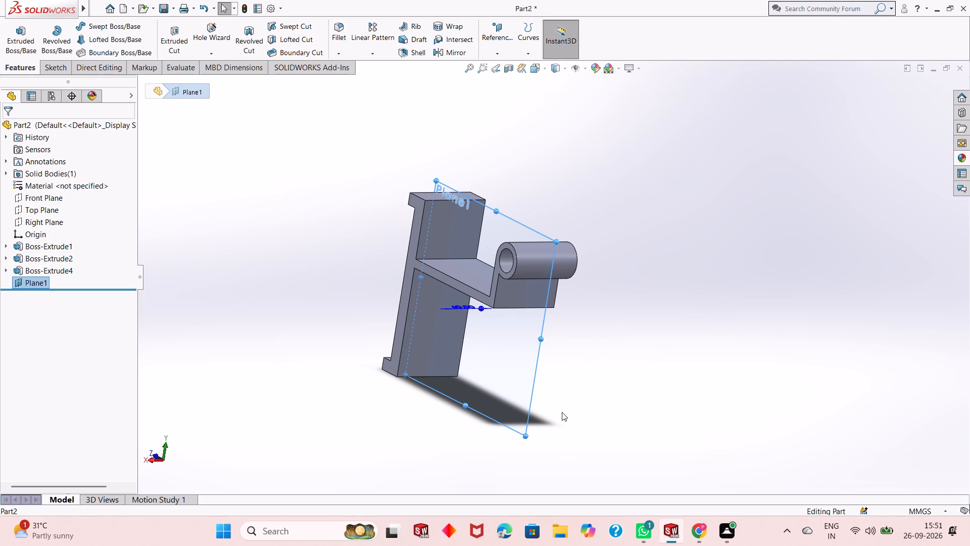
{"action": "right_click", "coordinate": [524, 359]}
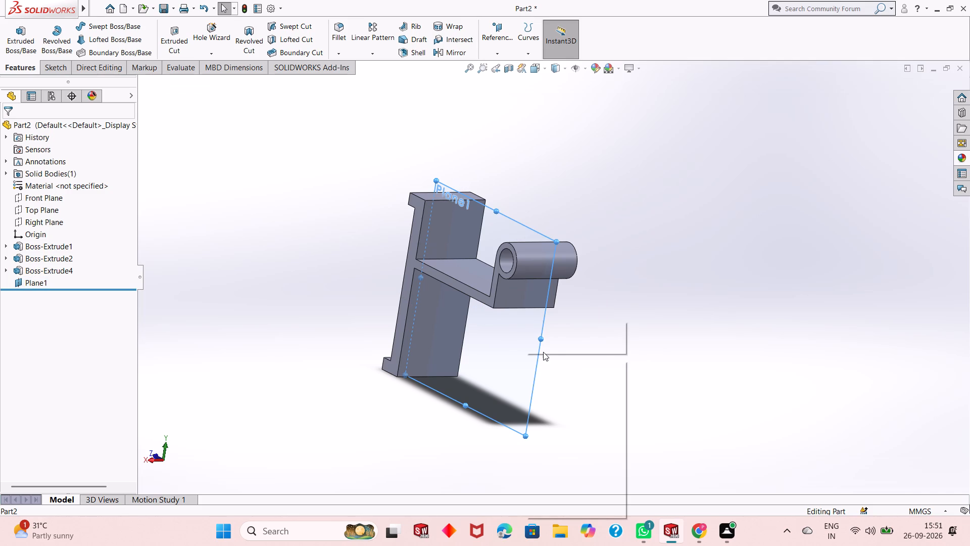
{"action": "left_click", "coordinate": [553, 342]}
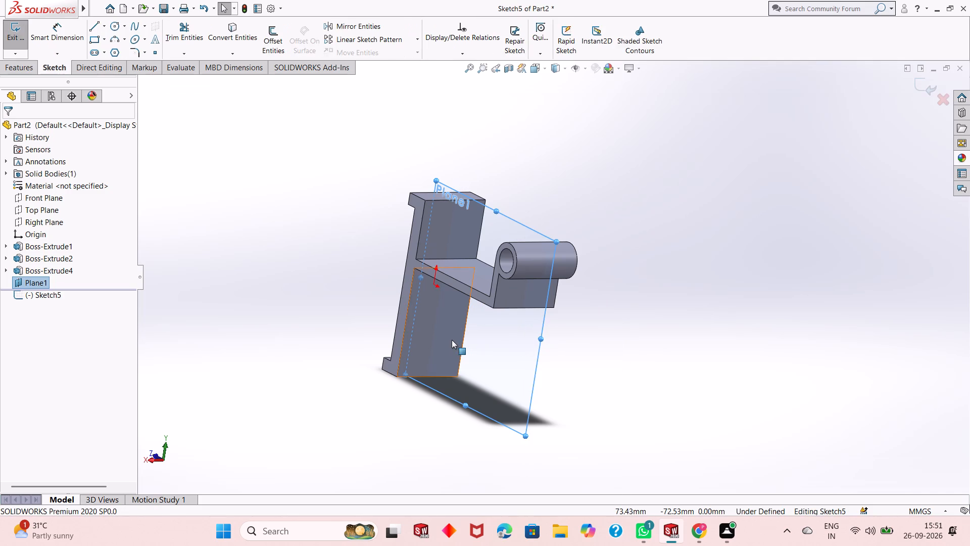
{"action": "key", "text": "ctrl+8"}
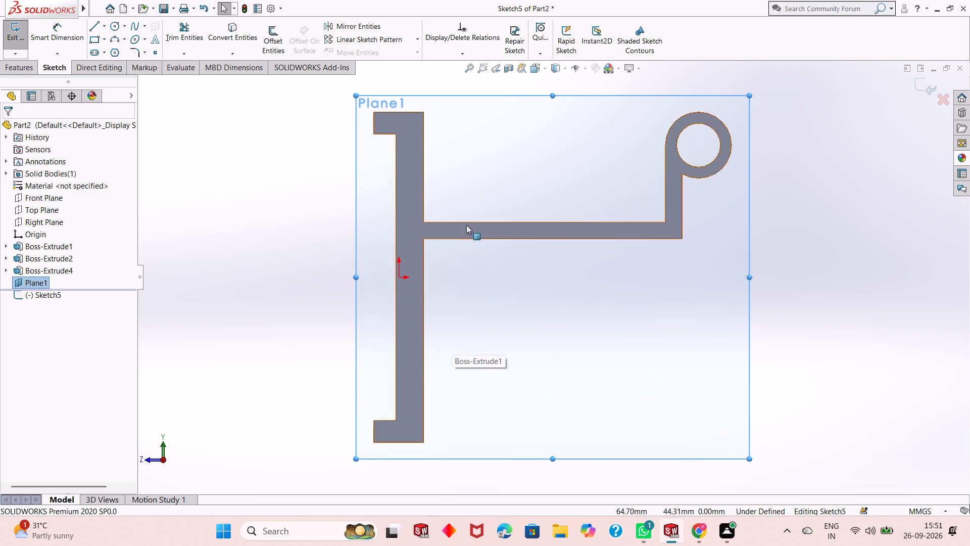
Sketch a horizontal line about 241 mm long from the vertical plate's edge, below the horizontal arm.
{"action": "left_click", "coordinate": [93, 26]}
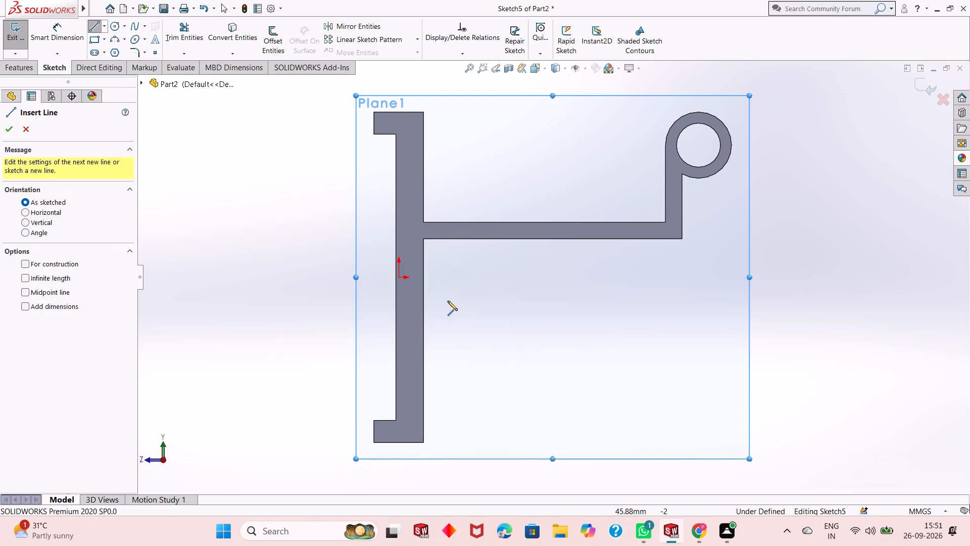
{"action": "left_click", "coordinate": [423, 303]}
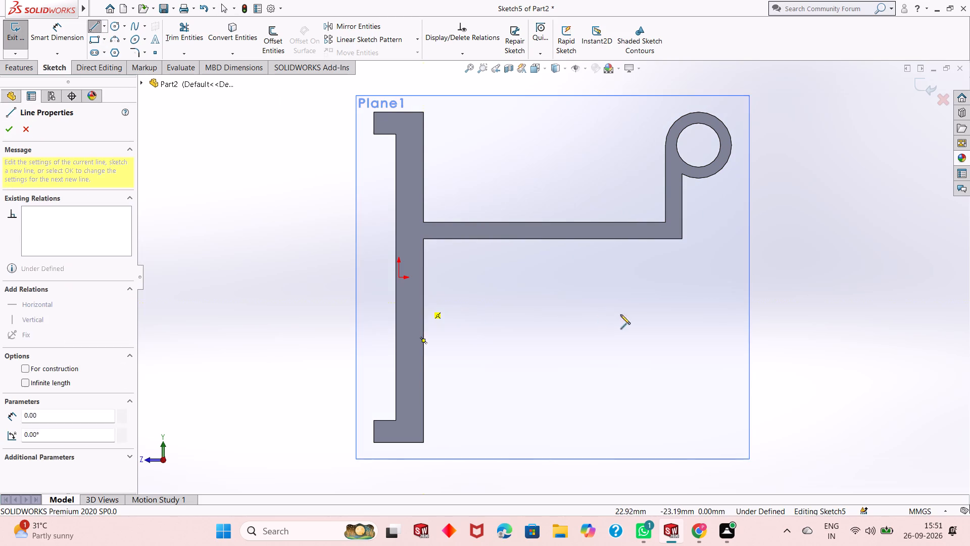
{"action": "left_click", "coordinate": [689, 300]}
{"action": "right_click", "coordinate": [689, 300]}
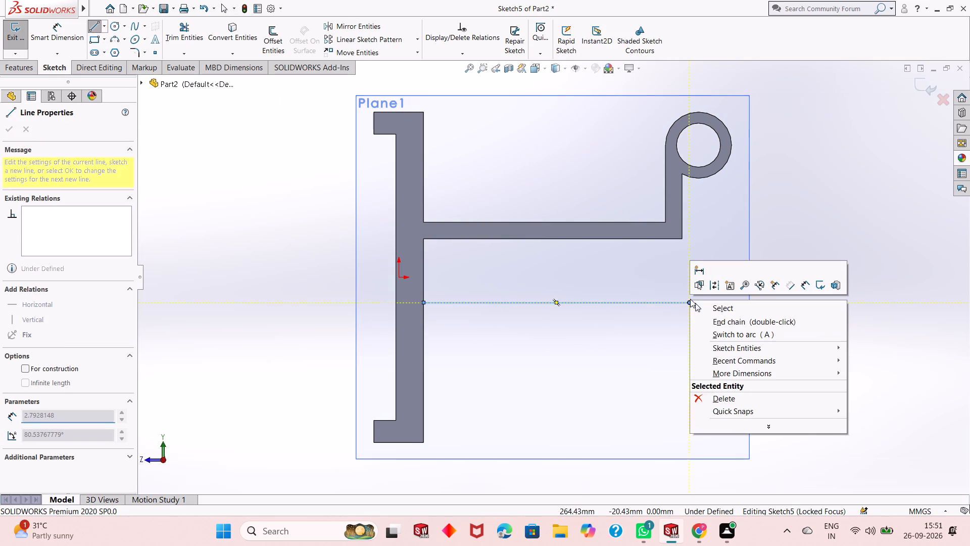
{"action": "left_click", "coordinate": [708, 307]}
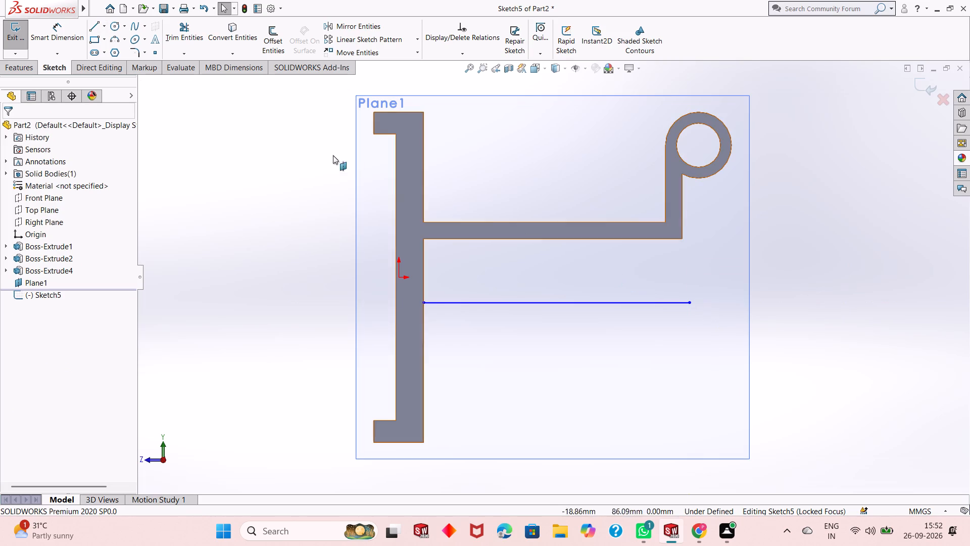
Dimension the horizontal line 120 mm above the bottom edge of the vertical plate.
{"action": "left_click", "coordinate": [76, 41]}
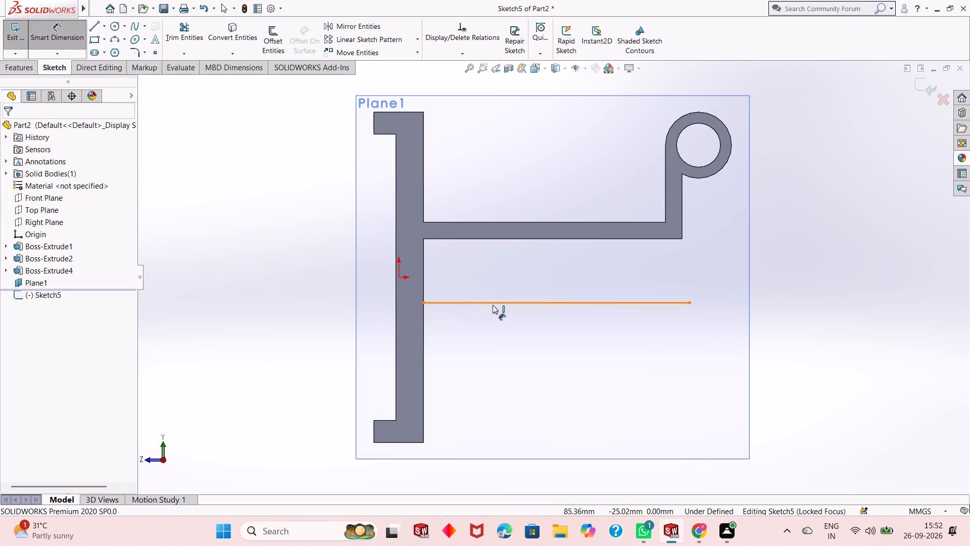
{"action": "left_click", "coordinate": [493, 305]}
{"action": "left_click", "coordinate": [409, 442]}
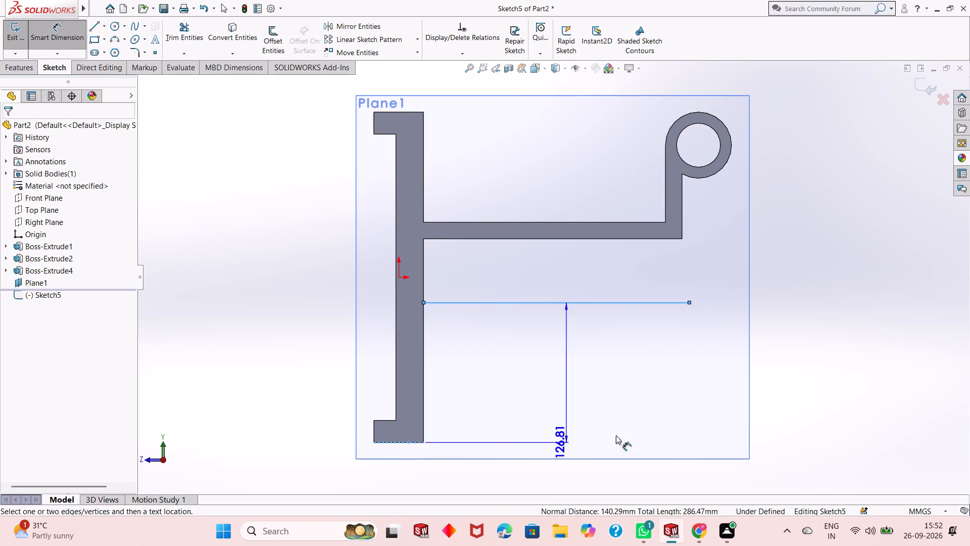
{"action": "left_click", "coordinate": [797, 411]}
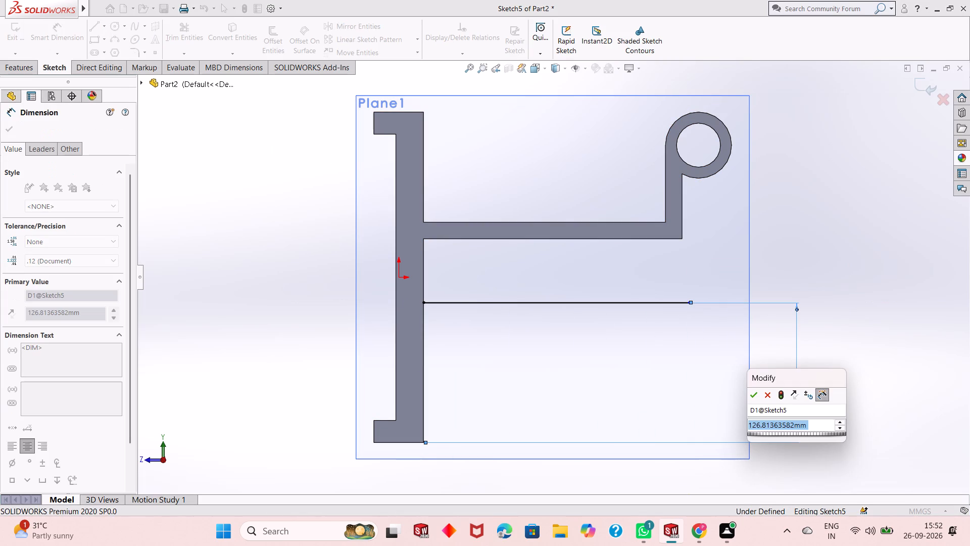
{"action": "type", "text": "120"}
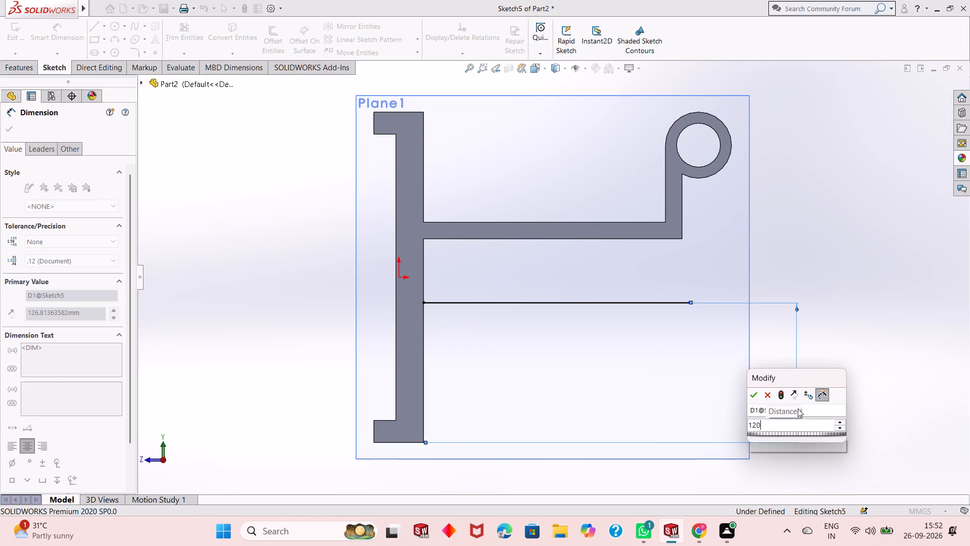
{"action": "key", "text": "Return"}
{"action": "right_click", "coordinate": [846, 311]}
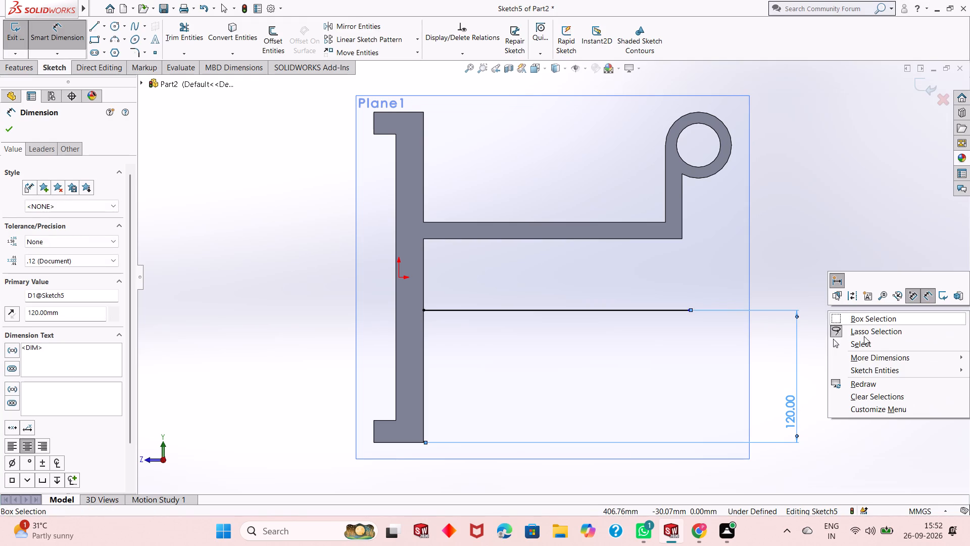
{"action": "left_click", "coordinate": [866, 338]}
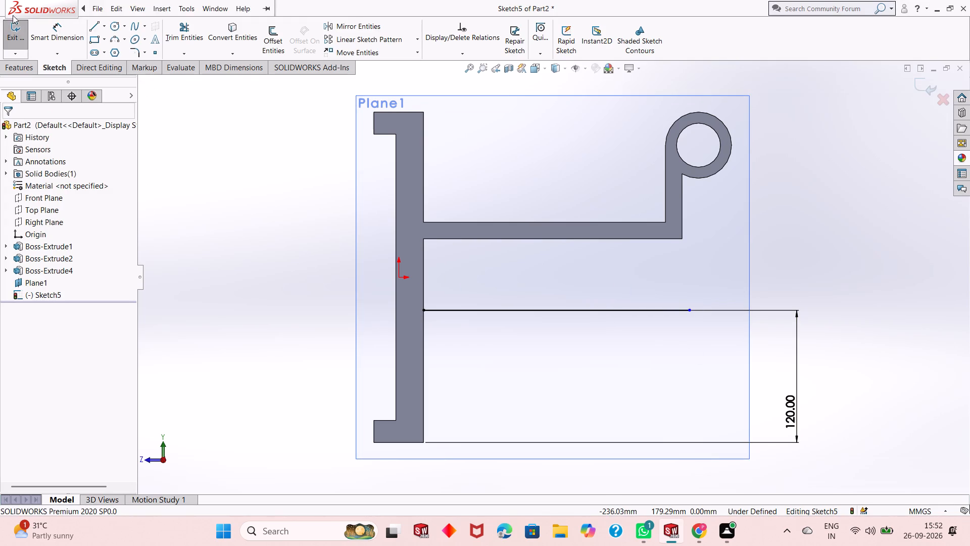
Draw a three-point arc of radius 70 mm from the vertical plate's lower edge portion up to the horizontal line.
{"action": "left_click", "coordinate": [115, 40]}
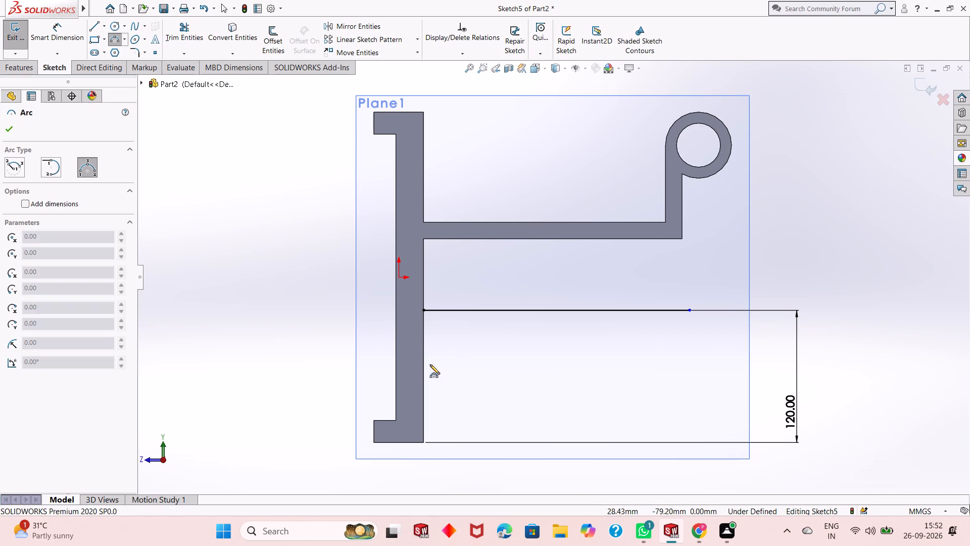
{"action": "left_click", "coordinate": [423, 399]}
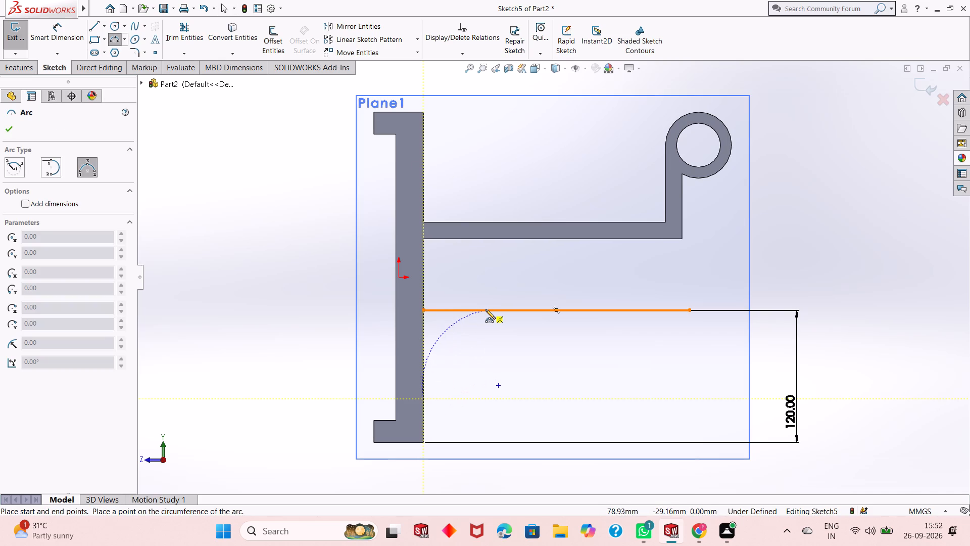
{"action": "left_click", "coordinate": [486, 309]}
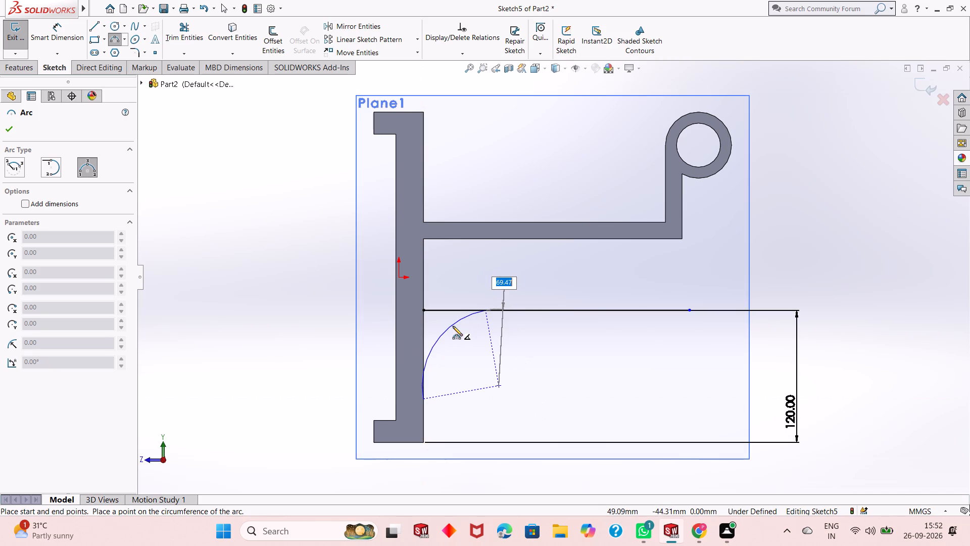
{"action": "type", "text": "70"}
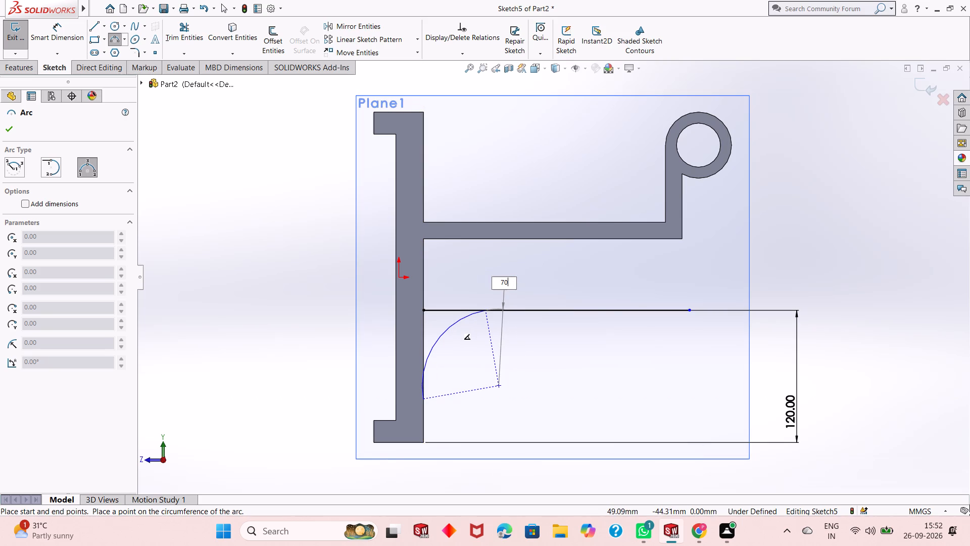
{"action": "key", "text": "Return"}
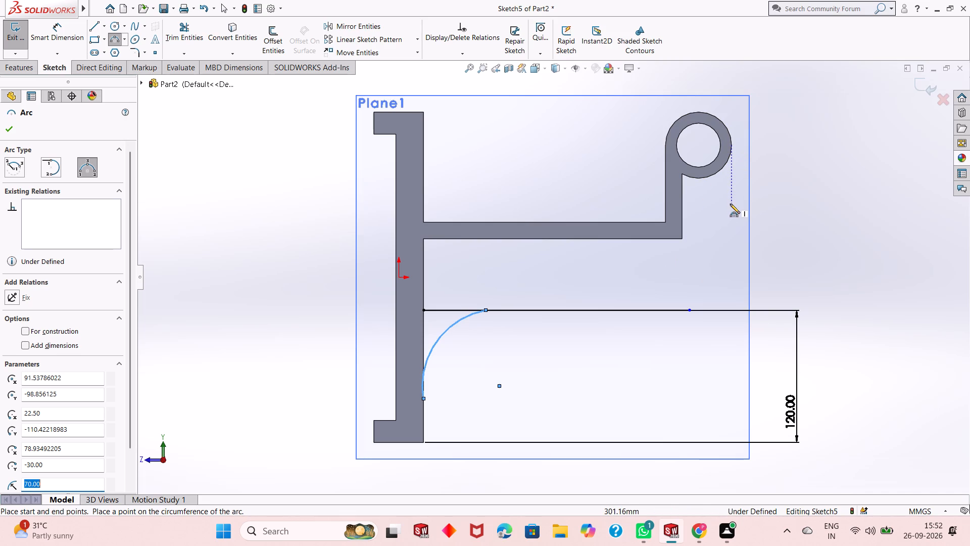
{"action": "right_click", "coordinate": [795, 189]}
{"action": "left_click", "coordinate": [817, 199]}
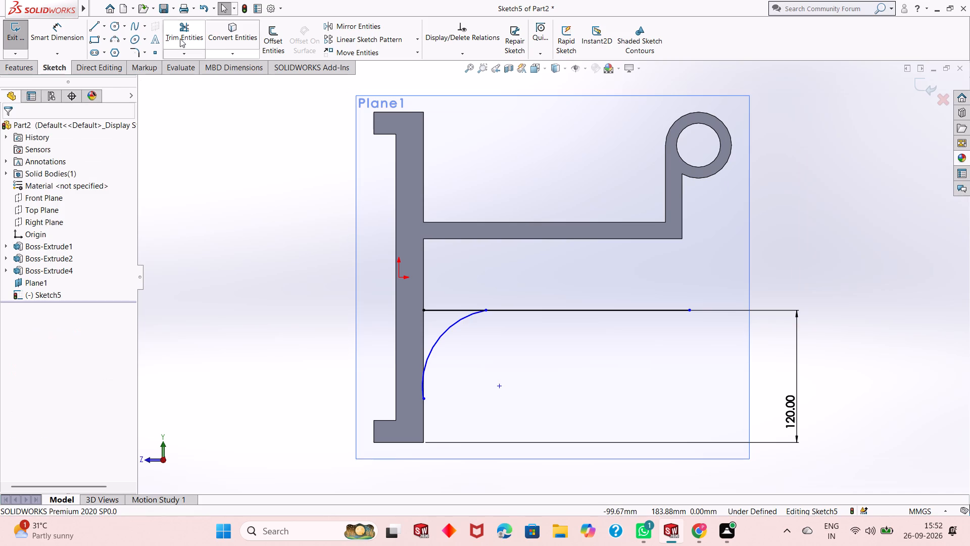
Sketch a vertical line about 168 mm long from the ring boss's outer edge down past the horizontal line's level.
{"action": "left_click", "coordinate": [95, 24]}
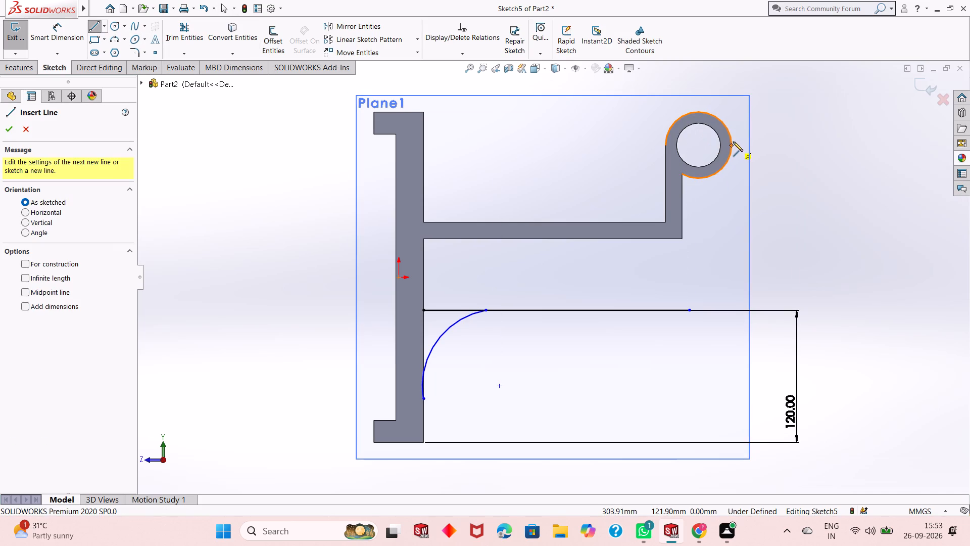
{"action": "left_click", "coordinate": [732, 142]}
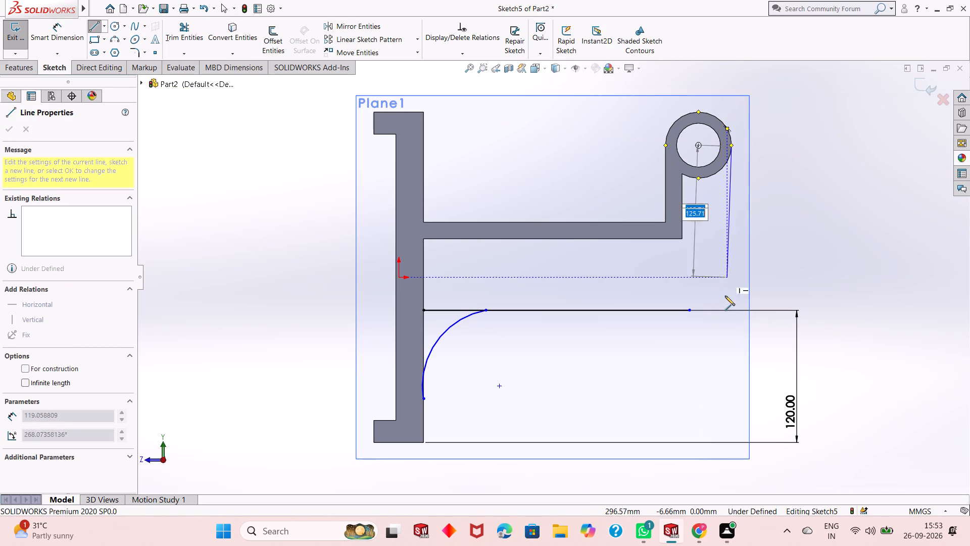
{"action": "left_click", "coordinate": [729, 330]}
{"action": "right_click", "coordinate": [729, 330]}
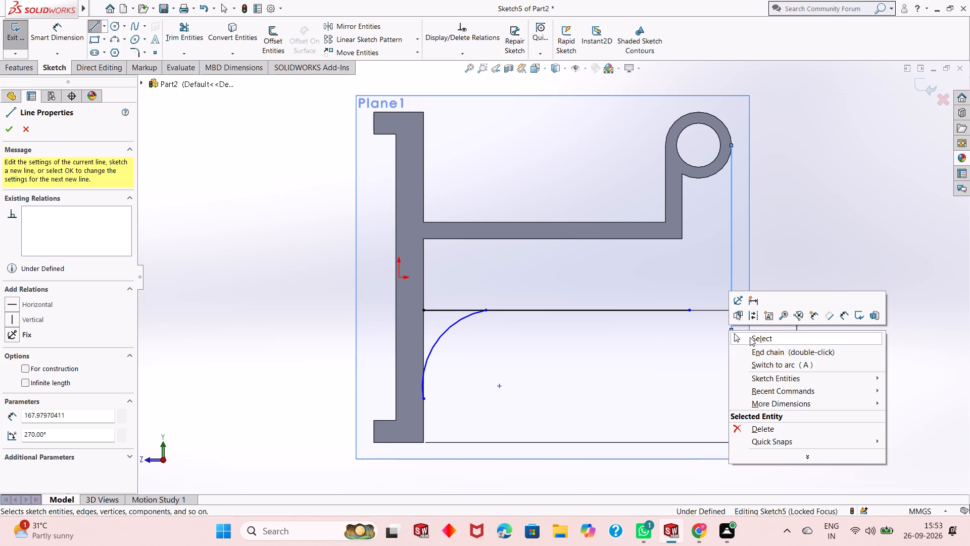
{"action": "left_click", "coordinate": [750, 337]}
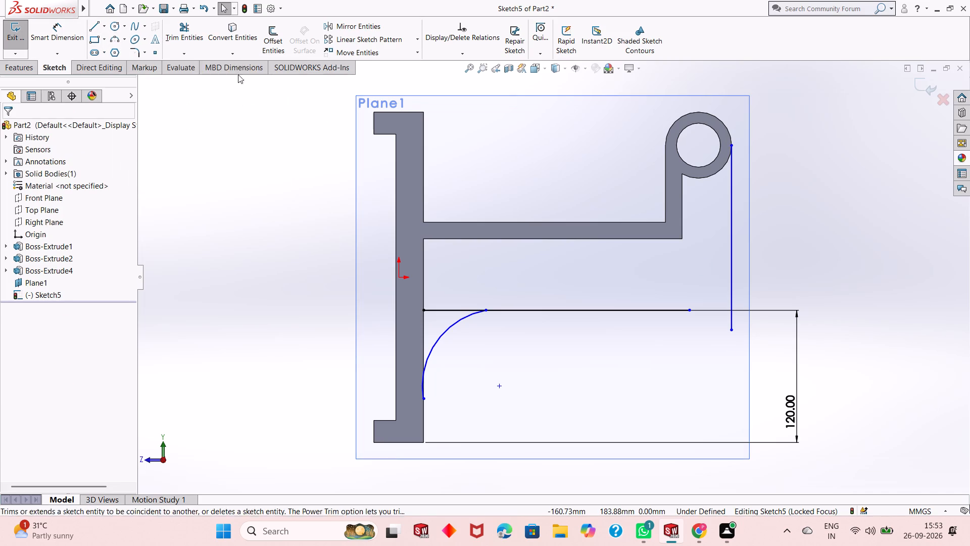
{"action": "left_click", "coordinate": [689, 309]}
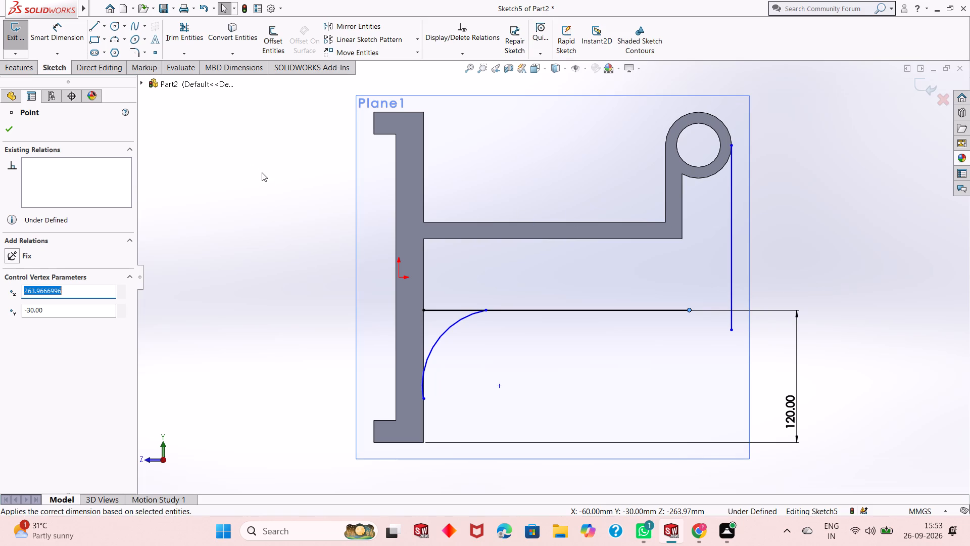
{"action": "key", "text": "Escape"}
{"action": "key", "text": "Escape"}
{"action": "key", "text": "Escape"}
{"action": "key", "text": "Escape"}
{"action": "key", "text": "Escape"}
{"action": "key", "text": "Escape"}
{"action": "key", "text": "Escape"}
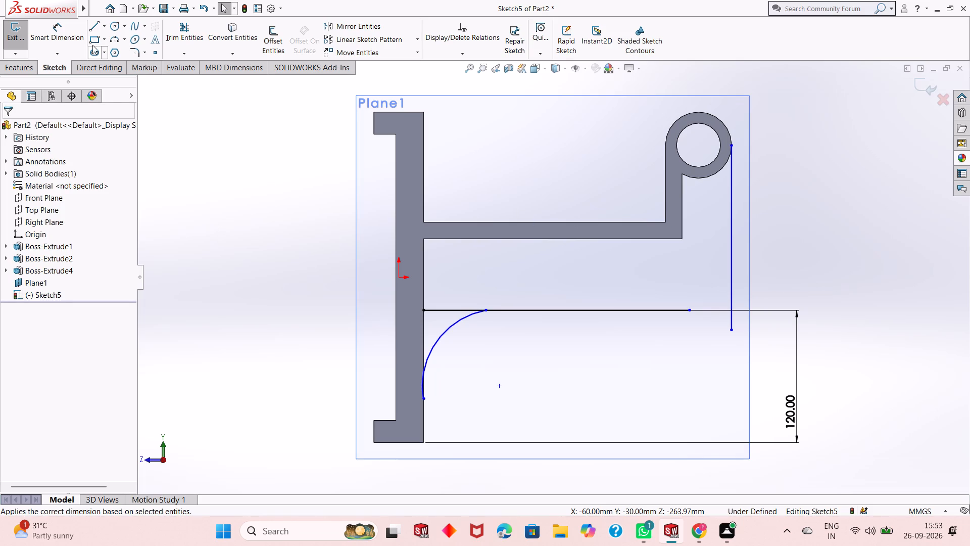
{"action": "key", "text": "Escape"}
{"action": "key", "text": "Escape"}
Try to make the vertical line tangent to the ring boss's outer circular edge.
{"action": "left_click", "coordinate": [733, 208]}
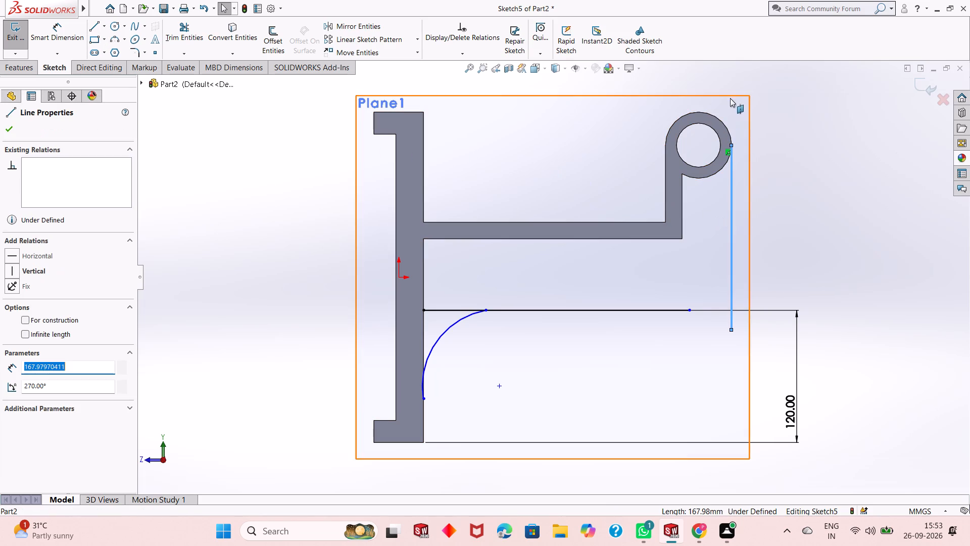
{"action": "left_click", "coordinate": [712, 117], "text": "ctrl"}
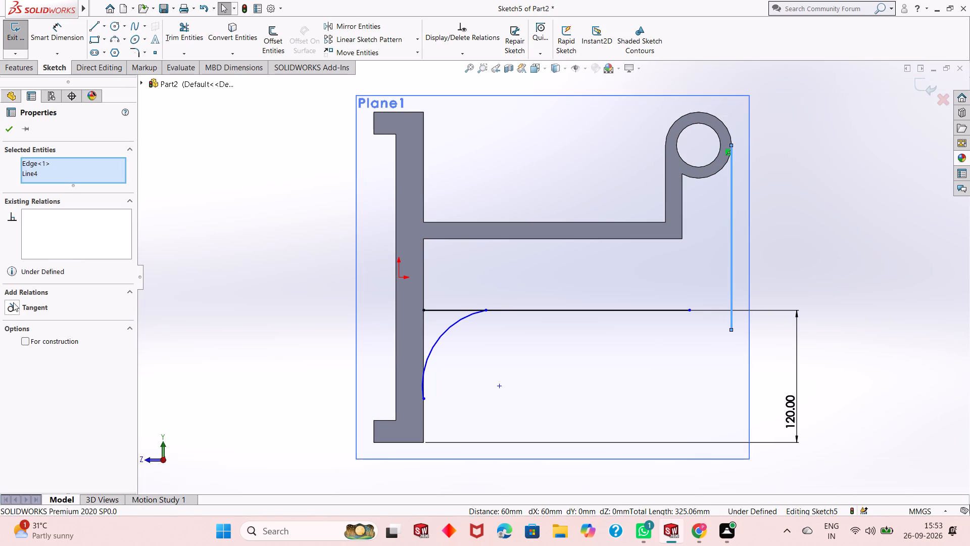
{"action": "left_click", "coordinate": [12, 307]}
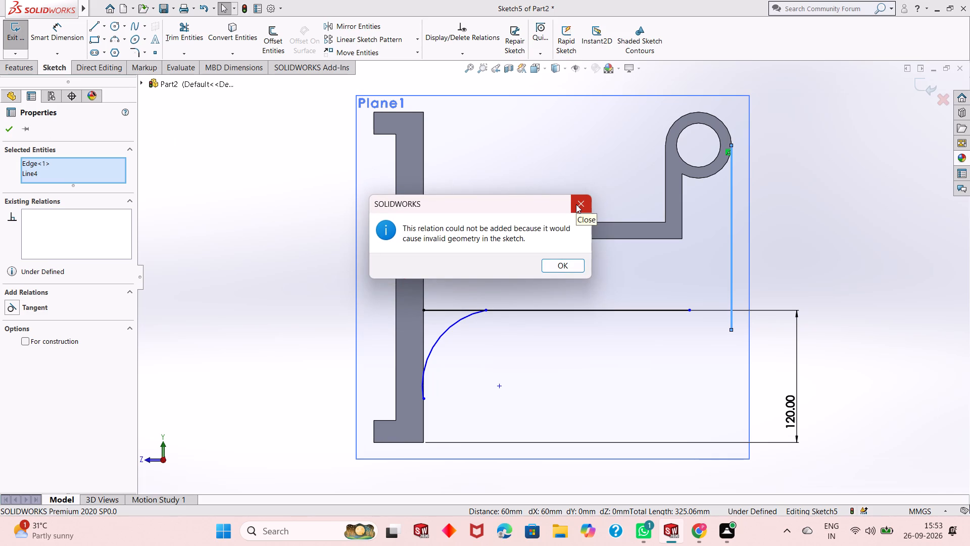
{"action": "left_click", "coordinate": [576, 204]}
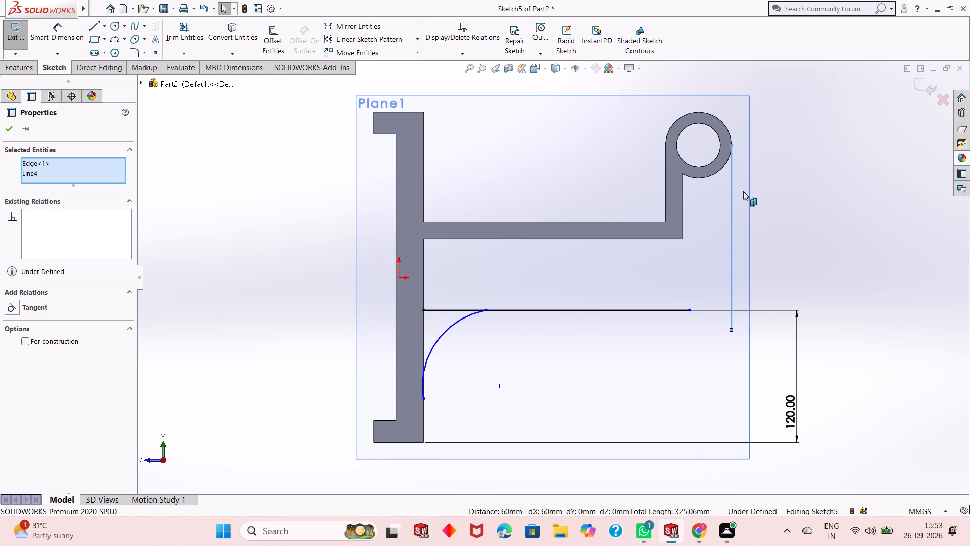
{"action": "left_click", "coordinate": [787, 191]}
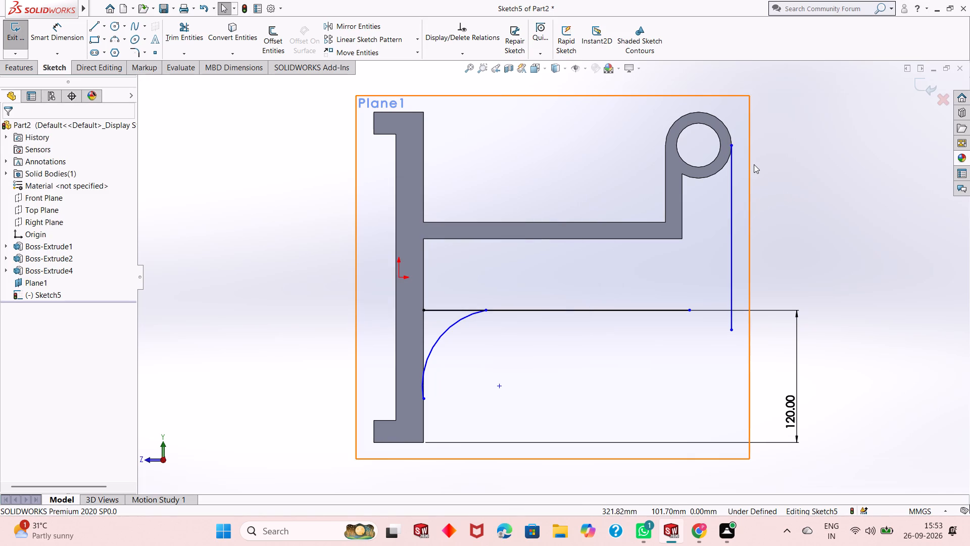
Add a tangent relation between the vertical line and the ring boss's outer circular edge.
{"action": "left_click", "coordinate": [727, 192]}
{"action": "left_click", "coordinate": [733, 181]}
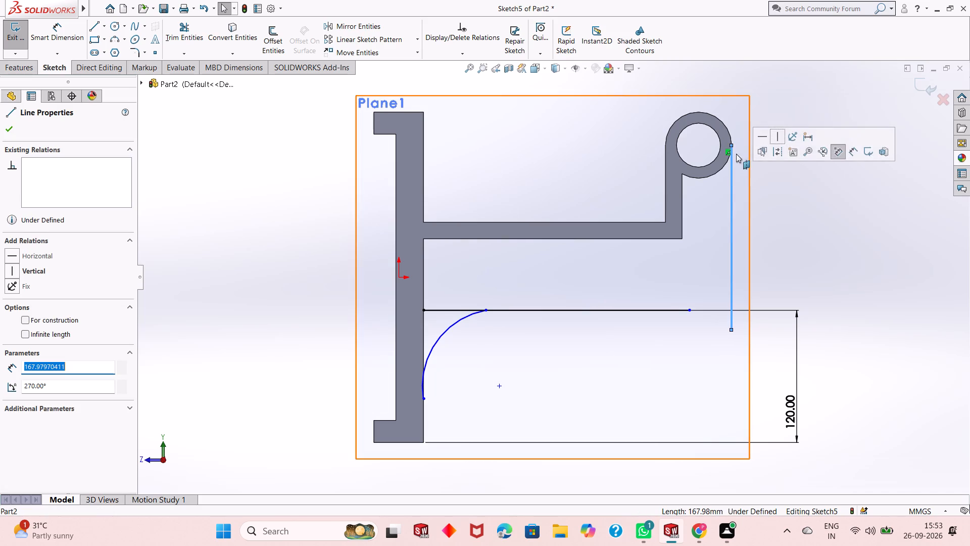
{"action": "left_click", "coordinate": [731, 132], "text": "ctrl"}
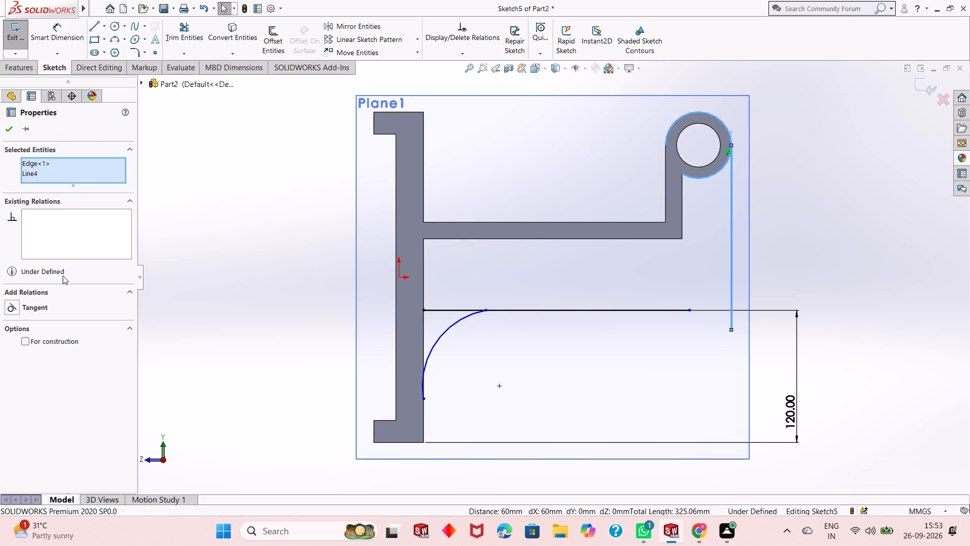
{"action": "left_click", "coordinate": [16, 307]}
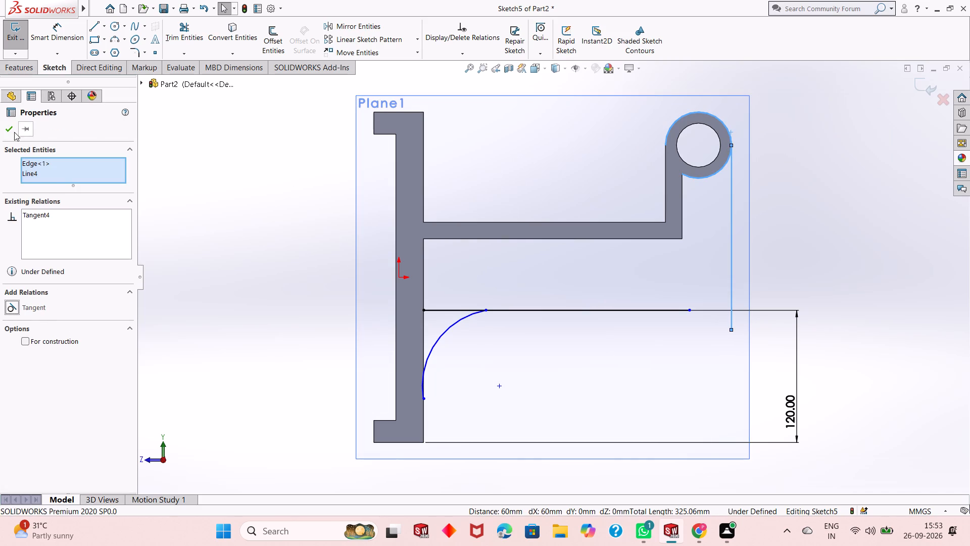
Draw a three-point arc of radius 70 mm from near the horizontal line's outer end up to the vertical line below the ring boss.
{"action": "left_click", "coordinate": [4, 130]}
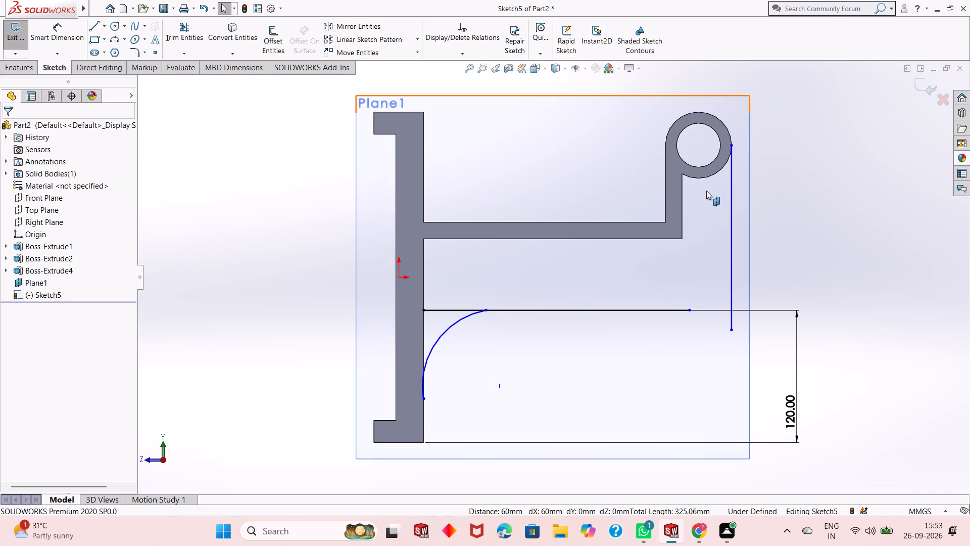
{"action": "left_click", "coordinate": [120, 36]}
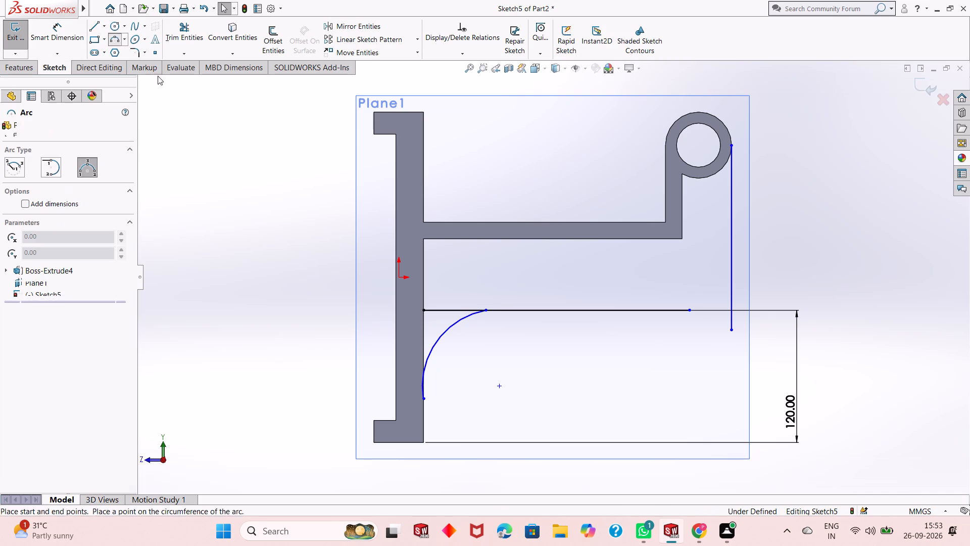
{"action": "left_click", "coordinate": [674, 311]}
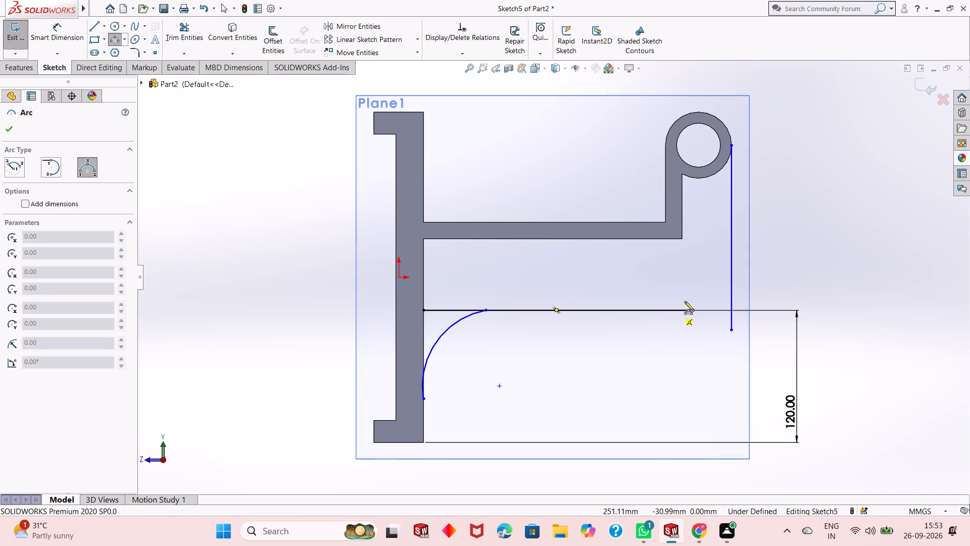
{"action": "left_click", "coordinate": [732, 216]}
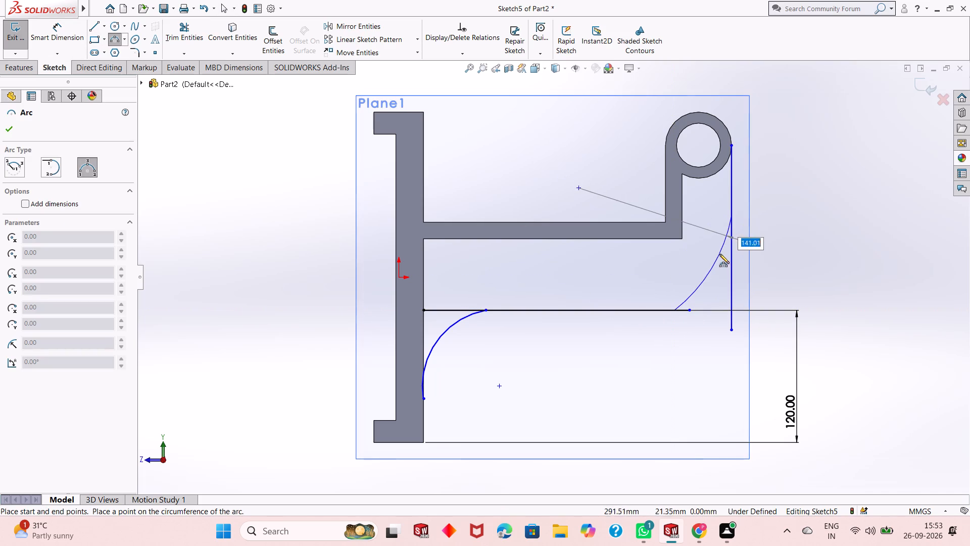
{"action": "type", "text": "70"}
{"action": "key", "text": "Return"}
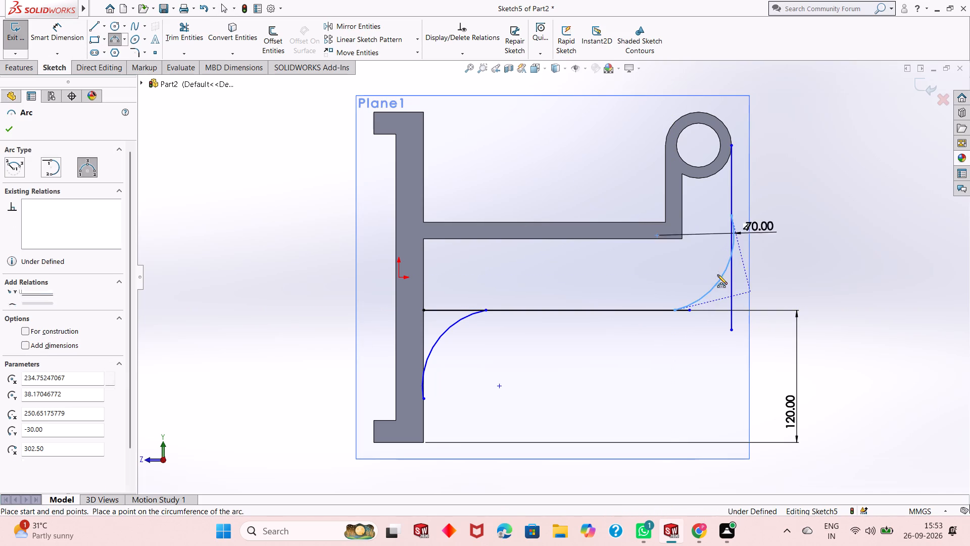
{"action": "right_click", "coordinate": [208, 277]}
{"action": "left_click", "coordinate": [228, 287]}
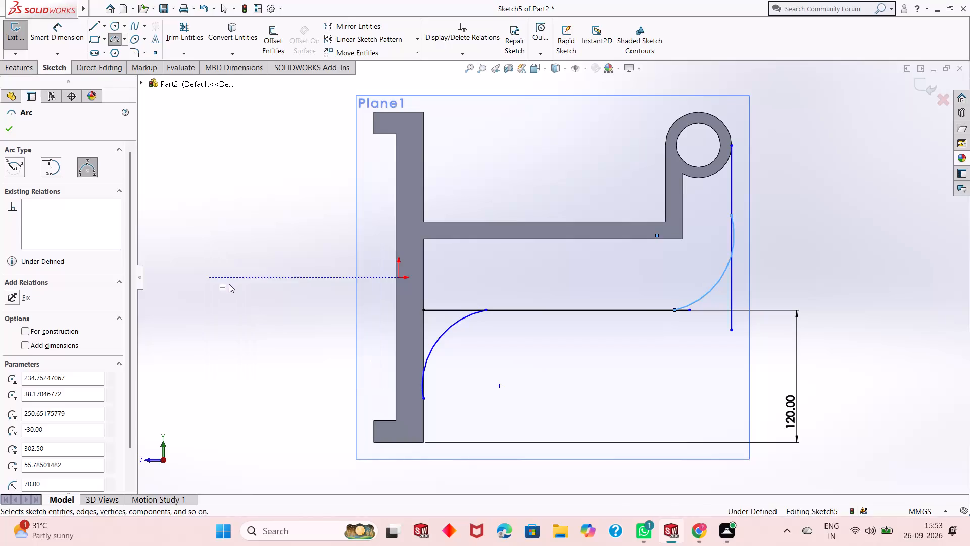
Add a 70 mm radius dimension to the arc beside the vertical plate.
{"action": "left_click", "coordinate": [63, 28]}
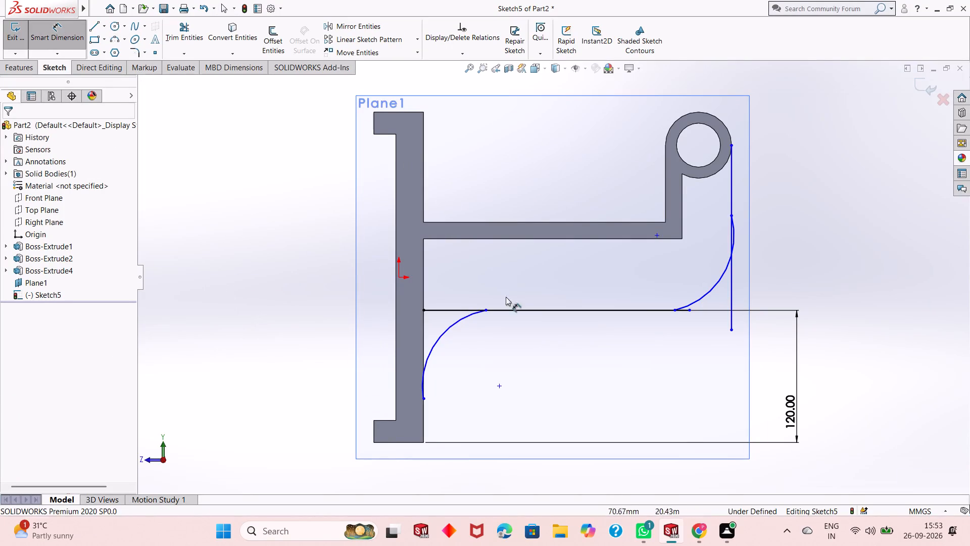
{"action": "left_click", "coordinate": [453, 324]}
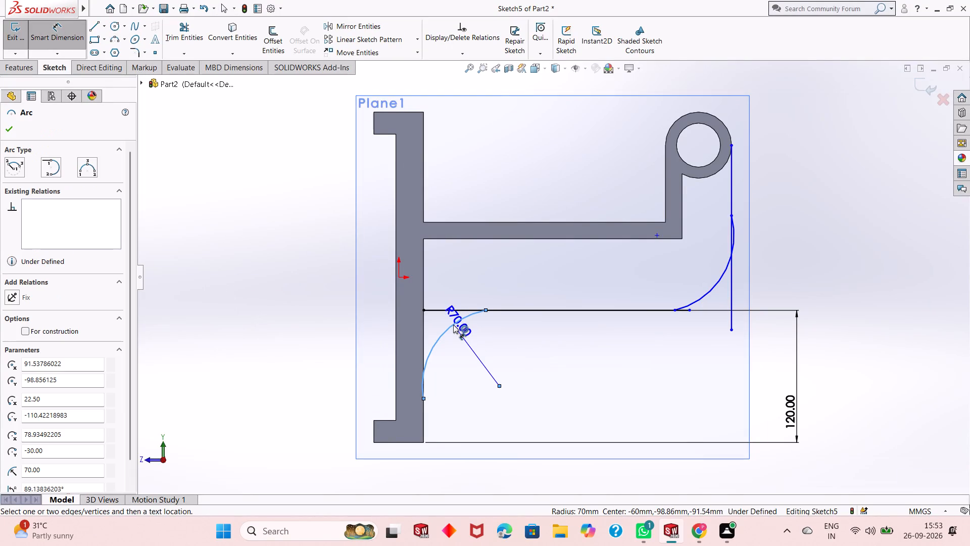
{"action": "left_click", "coordinate": [453, 325]}
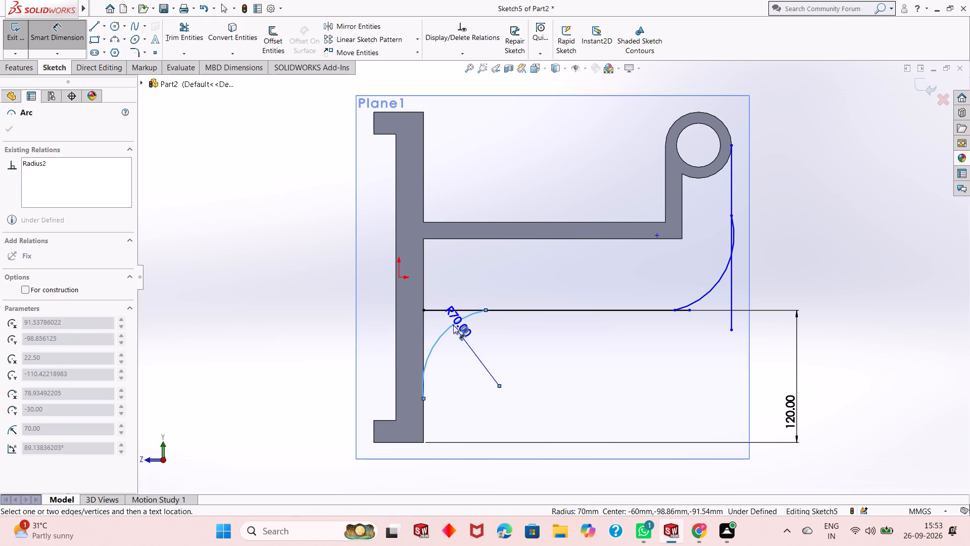
{"action": "left_click", "coordinate": [447, 314]}
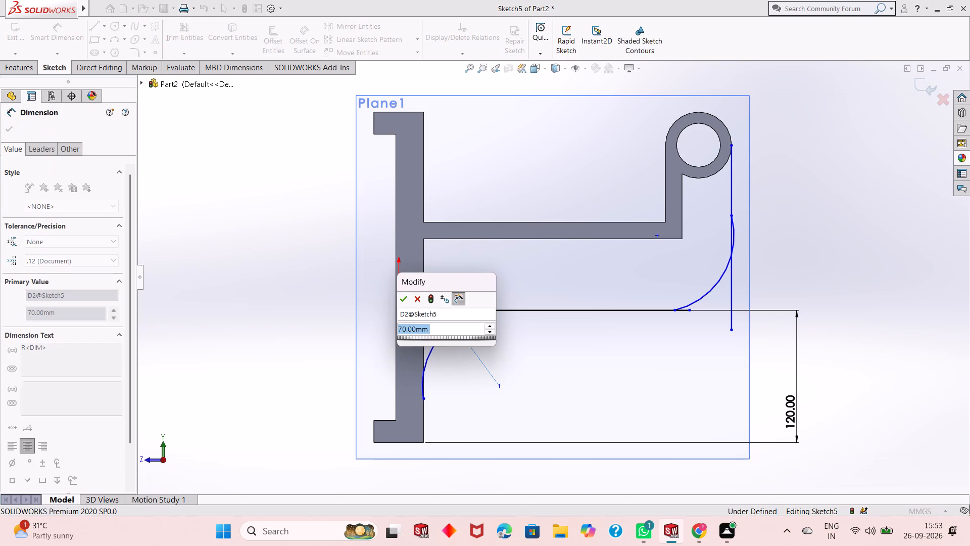
{"action": "left_click", "coordinate": [401, 298]}
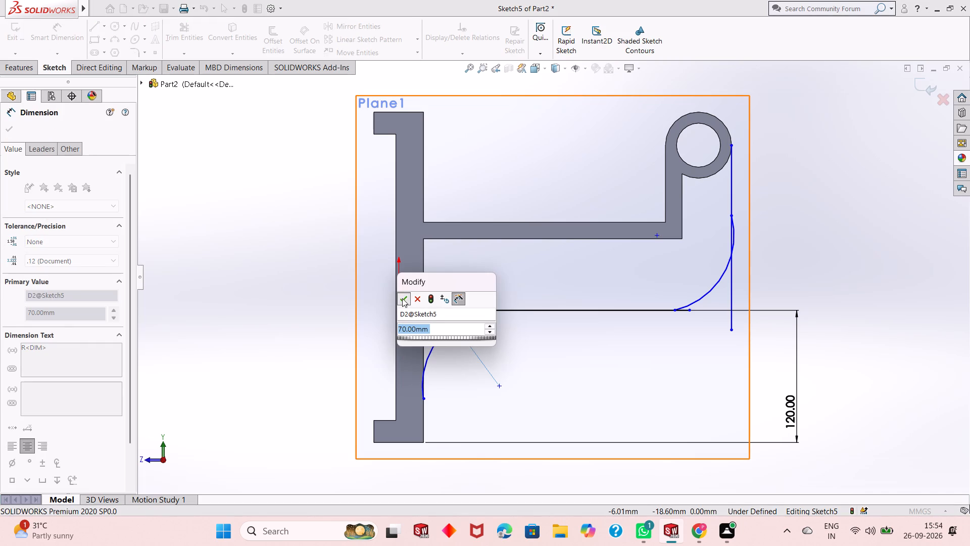
Add a 70 mm radius dimension to the arc below the ring boss.
{"action": "left_click", "coordinate": [709, 291]}
{"action": "left_click", "coordinate": [853, 367]}
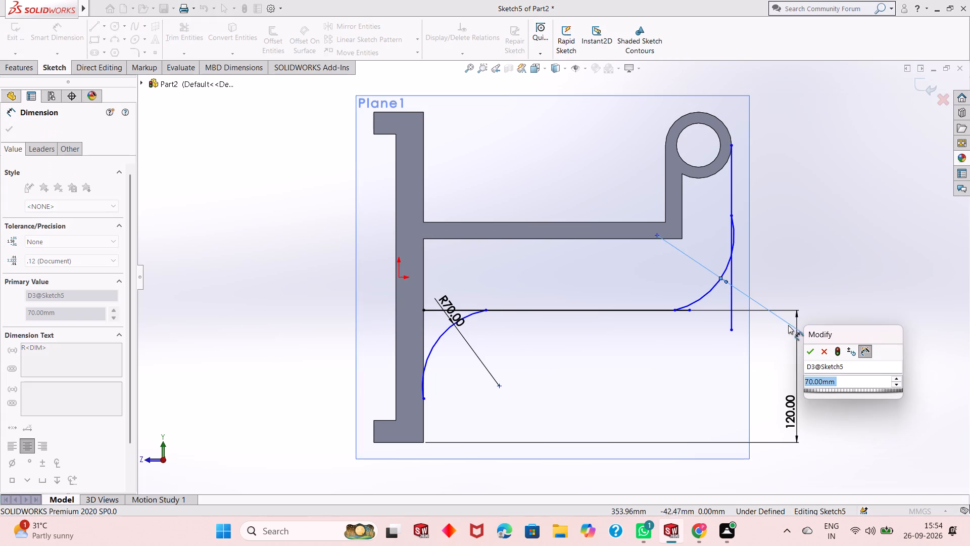
{"action": "left_click", "coordinate": [813, 346]}
{"action": "right_click", "coordinate": [793, 257]}
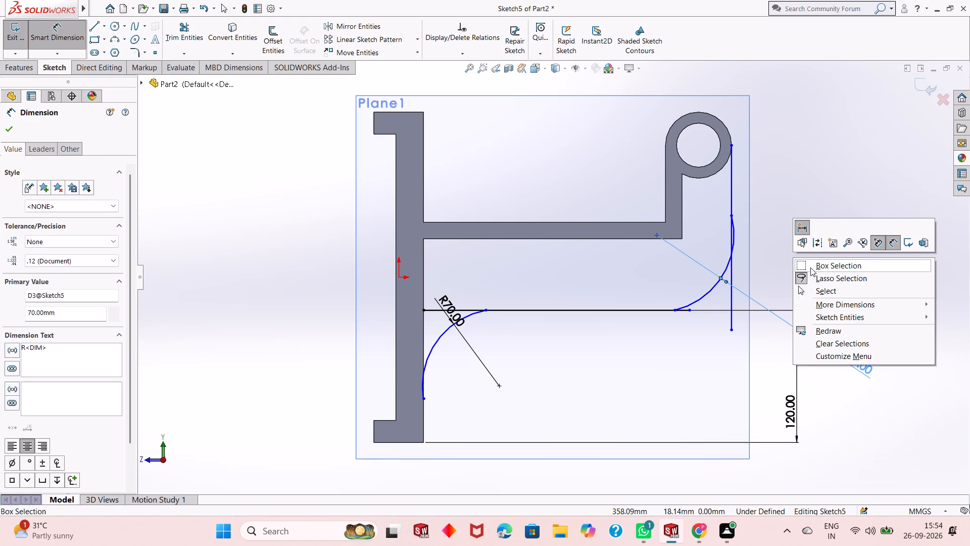
{"action": "left_click", "coordinate": [812, 287]}
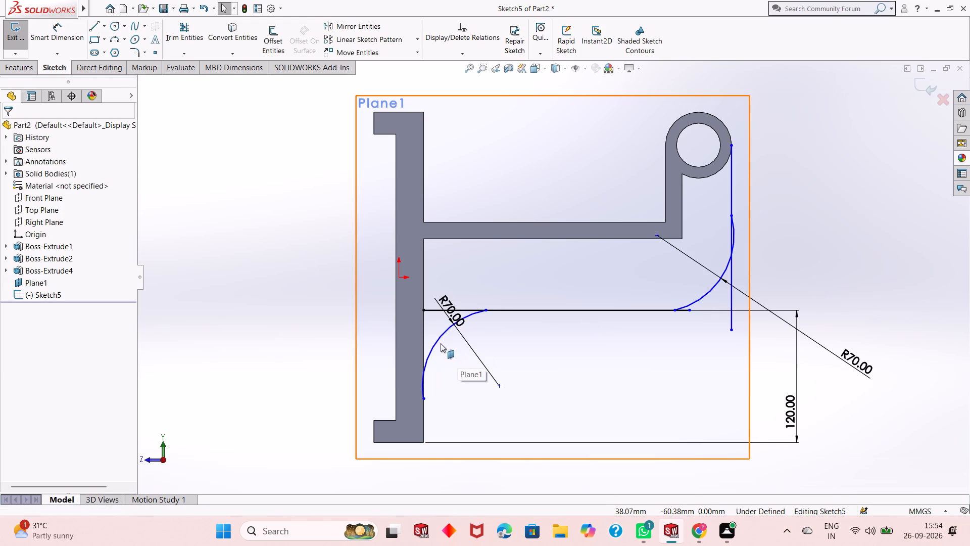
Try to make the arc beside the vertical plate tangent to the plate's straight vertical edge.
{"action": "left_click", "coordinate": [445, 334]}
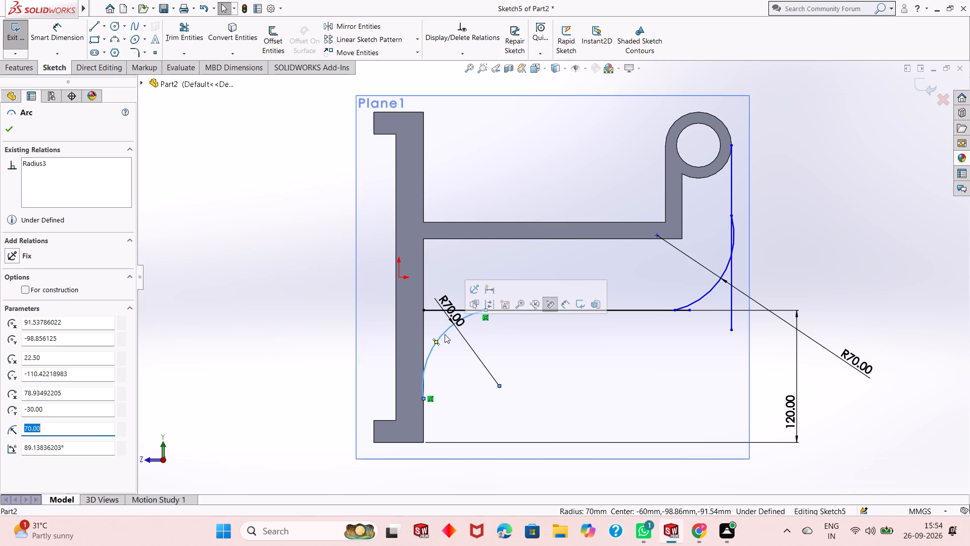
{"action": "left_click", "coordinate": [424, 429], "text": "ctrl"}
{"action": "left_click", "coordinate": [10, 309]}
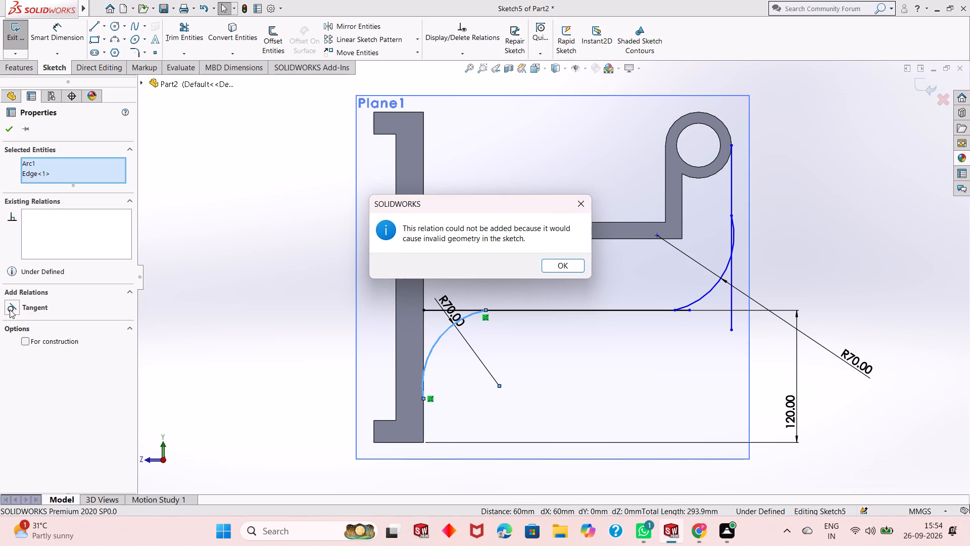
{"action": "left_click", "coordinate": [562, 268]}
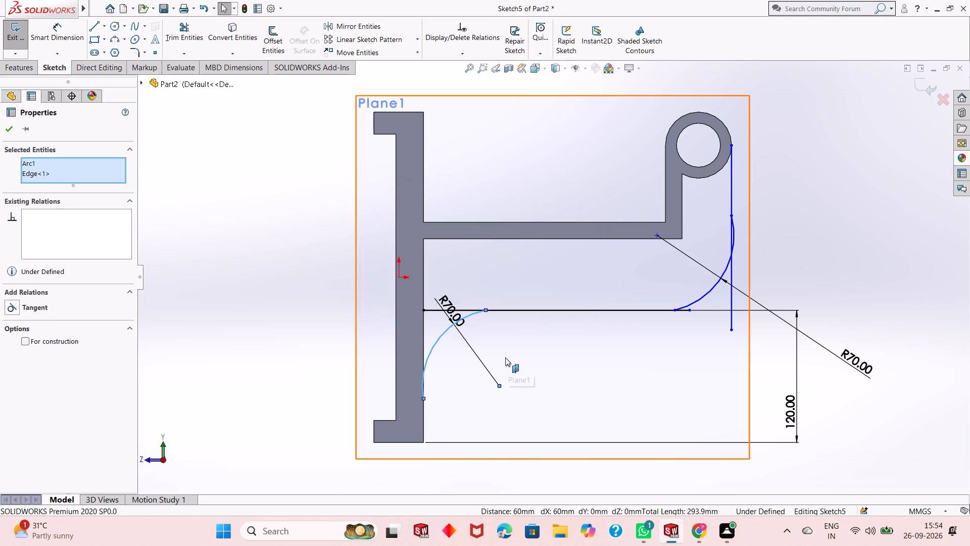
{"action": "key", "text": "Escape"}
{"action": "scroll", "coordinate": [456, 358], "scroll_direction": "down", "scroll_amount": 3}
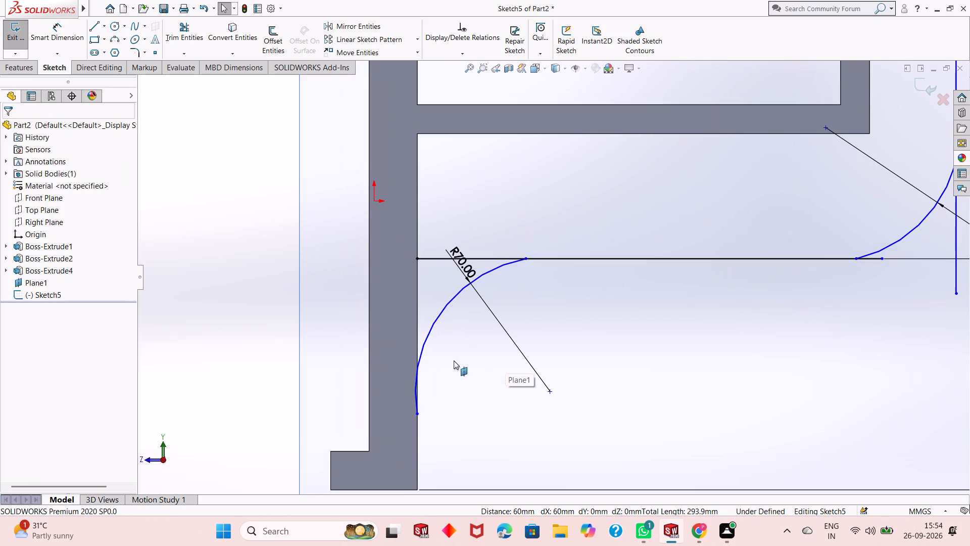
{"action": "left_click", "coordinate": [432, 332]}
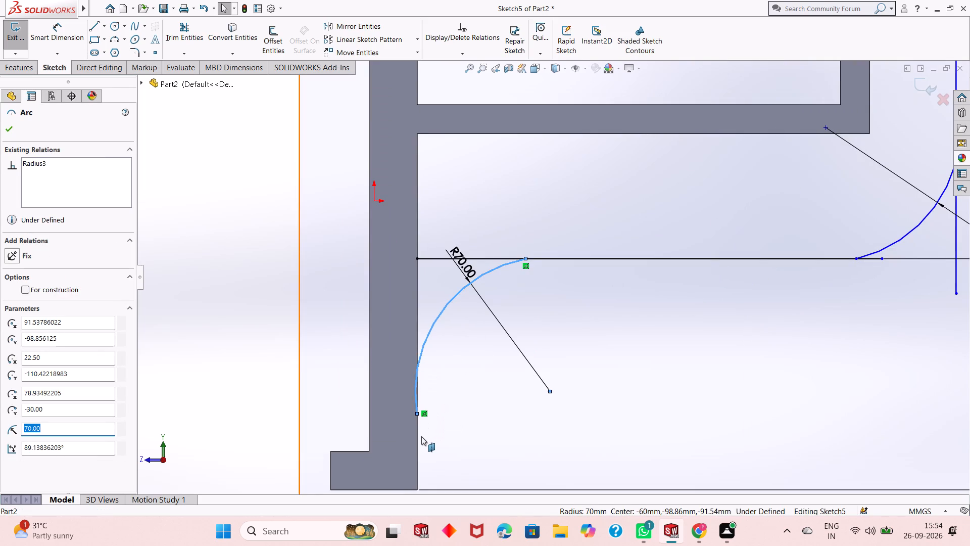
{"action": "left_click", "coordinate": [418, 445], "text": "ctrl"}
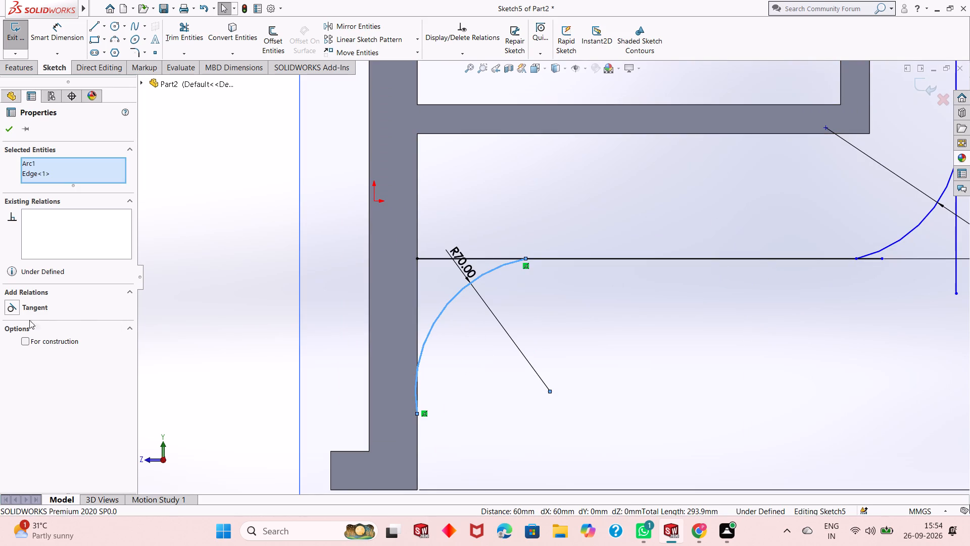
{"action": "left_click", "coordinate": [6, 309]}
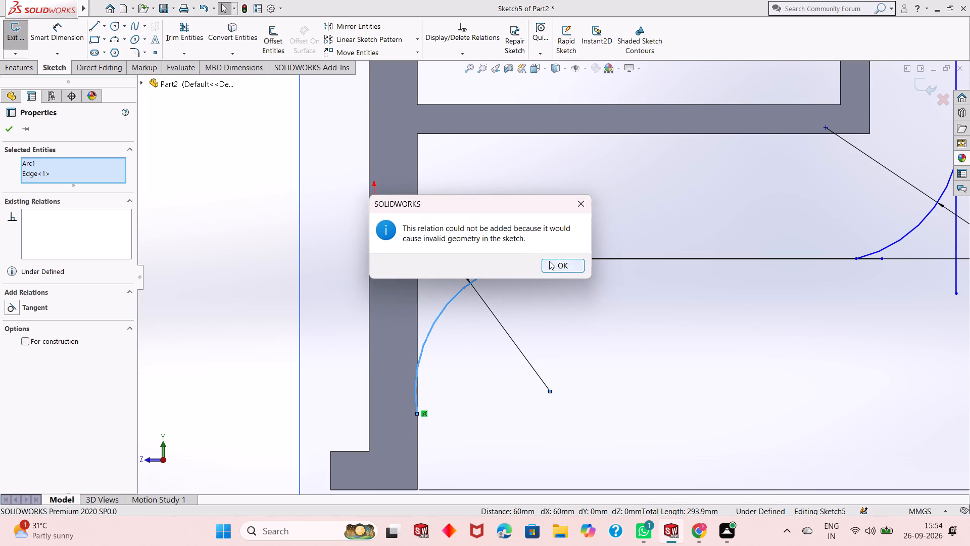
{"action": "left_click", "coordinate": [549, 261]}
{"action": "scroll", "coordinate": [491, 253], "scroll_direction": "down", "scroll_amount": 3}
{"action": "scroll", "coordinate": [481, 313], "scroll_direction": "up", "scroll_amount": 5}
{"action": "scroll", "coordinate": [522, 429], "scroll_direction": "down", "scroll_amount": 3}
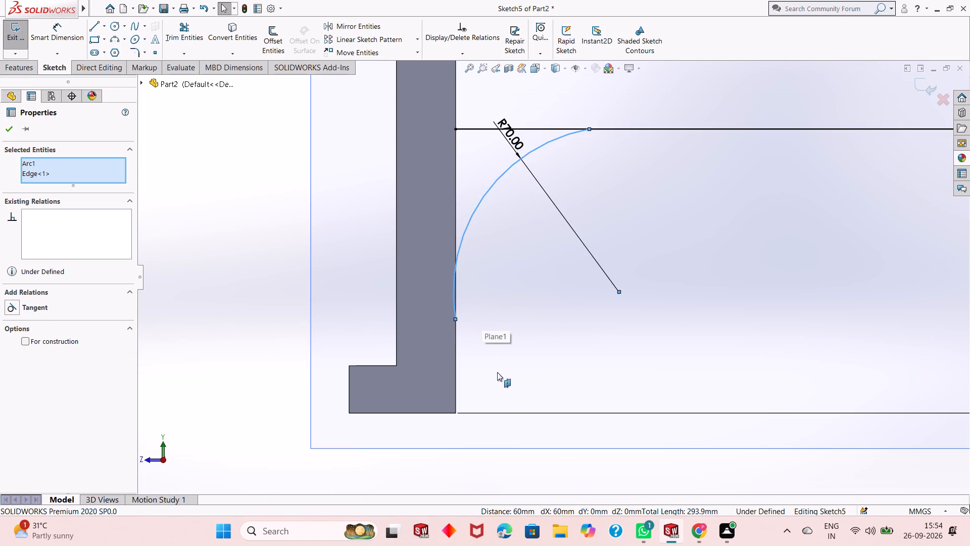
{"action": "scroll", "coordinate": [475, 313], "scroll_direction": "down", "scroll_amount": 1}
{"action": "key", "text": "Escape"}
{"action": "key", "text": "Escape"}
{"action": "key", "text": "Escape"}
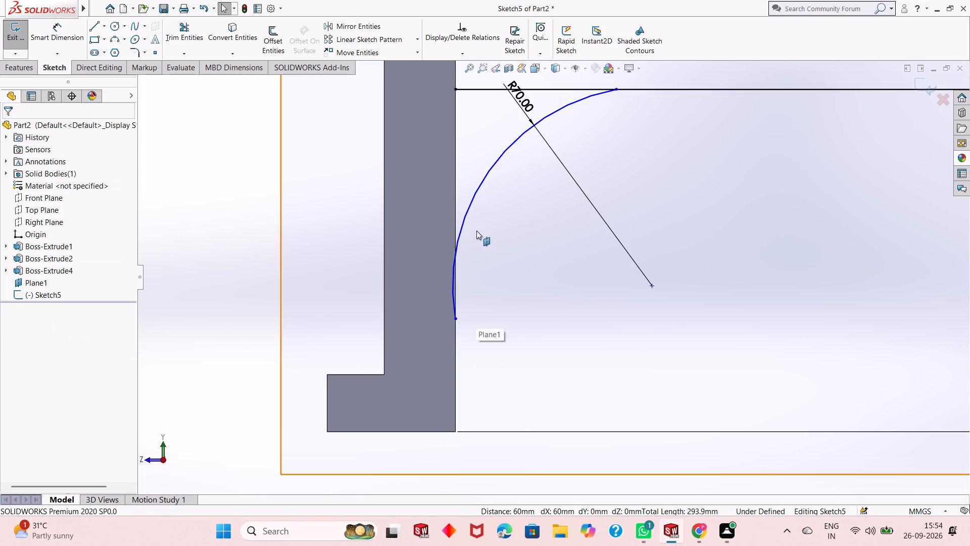
Add a tangent relation between the plate-side arc and the vertical plate's edge, picking the edge within the arc's span.
{"action": "left_click", "coordinate": [468, 210]}
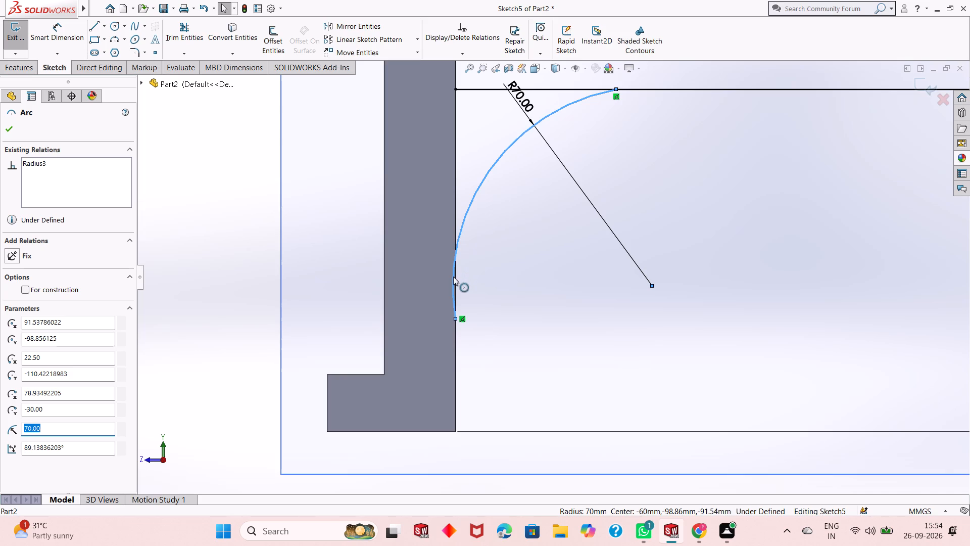
{"action": "left_click", "coordinate": [457, 287], "text": "ctrl"}
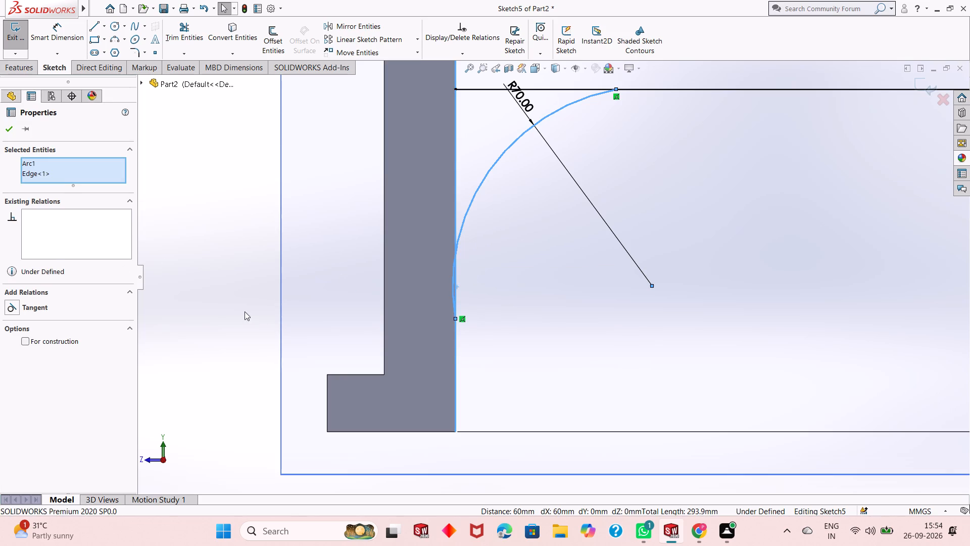
{"action": "left_click", "coordinate": [10, 309]}
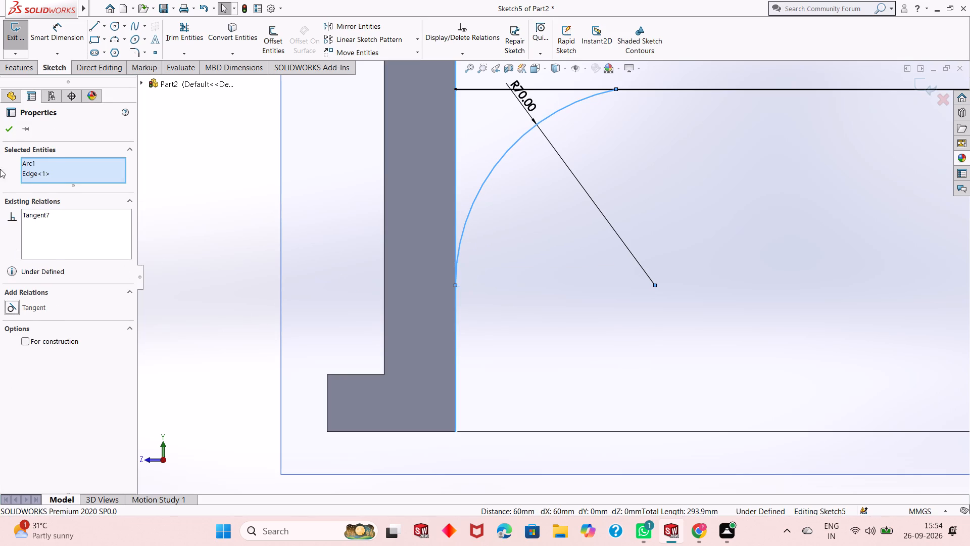
{"action": "left_click", "coordinate": [9, 125]}
Add a tangent relation between the plate-side arc and the horizontal sketch line.
{"action": "scroll", "coordinate": [494, 297], "scroll_direction": "up", "scroll_amount": 4}
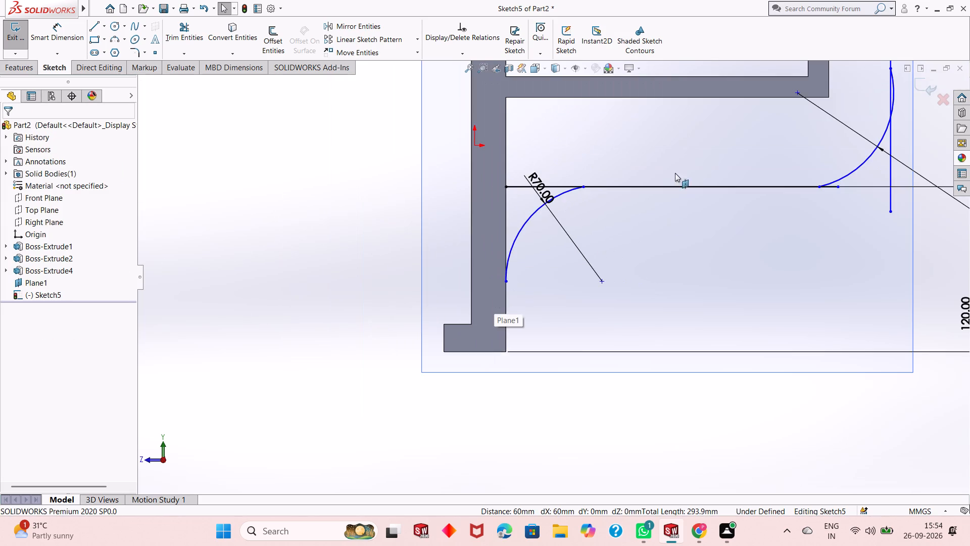
{"action": "scroll", "coordinate": [564, 165], "scroll_direction": "down", "scroll_amount": 5}
{"action": "left_click", "coordinate": [528, 228]}
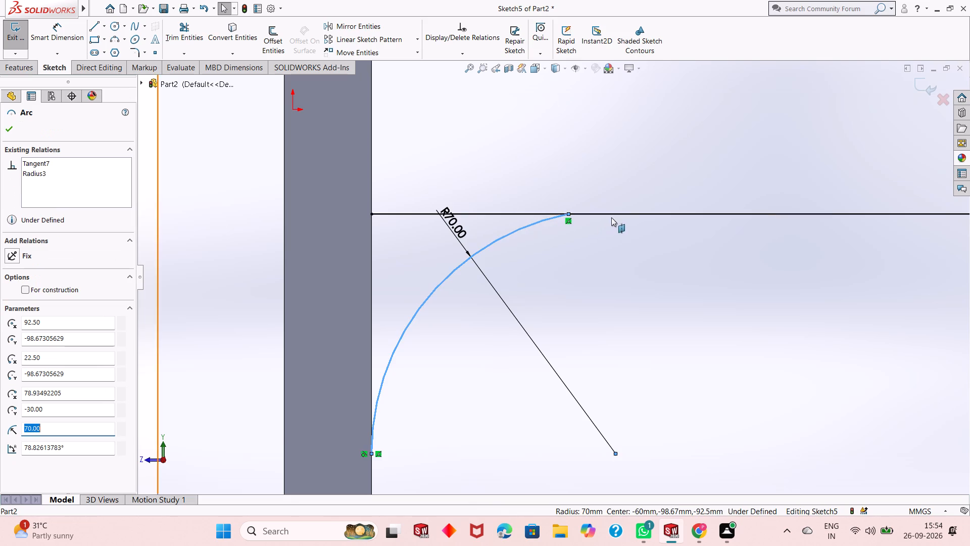
{"action": "left_click", "coordinate": [614, 216], "text": "ctrl"}
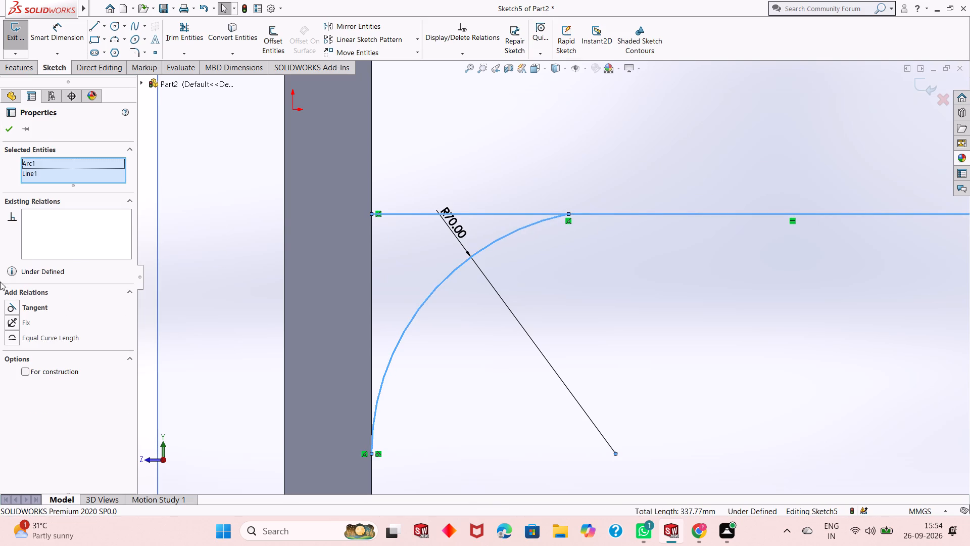
{"action": "left_click", "coordinate": [10, 304]}
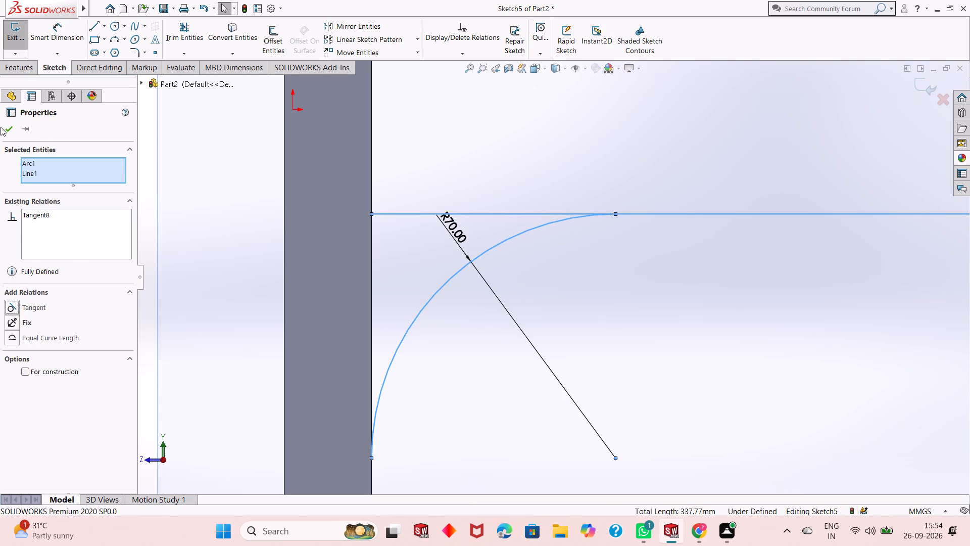
{"action": "left_click", "coordinate": [12, 127]}
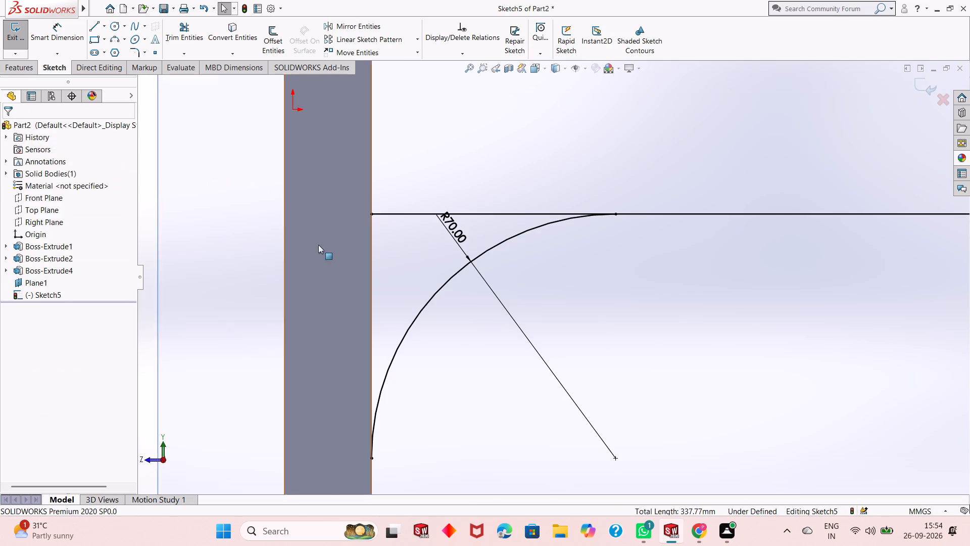
Add a tangent relation between the 70 mm arc below the ring boss and the vertical sketch line.
{"action": "scroll", "coordinate": [318, 245], "scroll_direction": "up", "scroll_amount": 7}
{"action": "scroll", "coordinate": [853, 248], "scroll_direction": "down", "scroll_amount": 5}
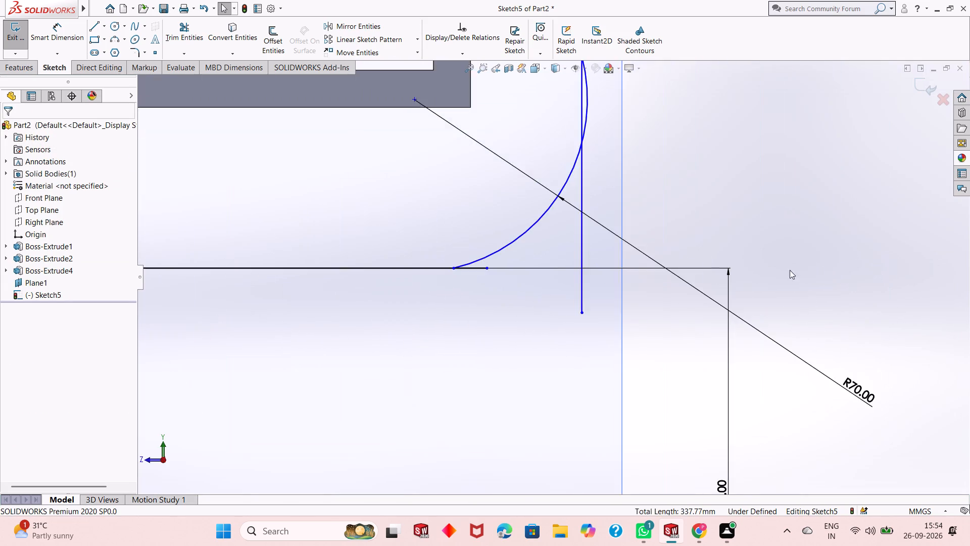
{"action": "scroll", "coordinate": [782, 271], "scroll_direction": "down", "scroll_amount": 4}
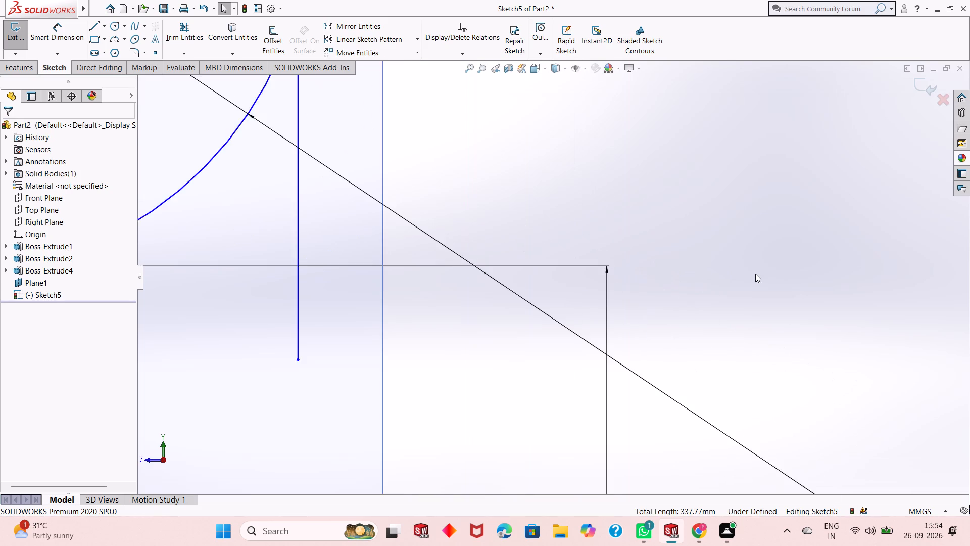
{"action": "scroll", "coordinate": [755, 274], "scroll_direction": "up", "scroll_amount": 5}
{"action": "scroll", "coordinate": [403, 214], "scroll_direction": "down", "scroll_amount": 2}
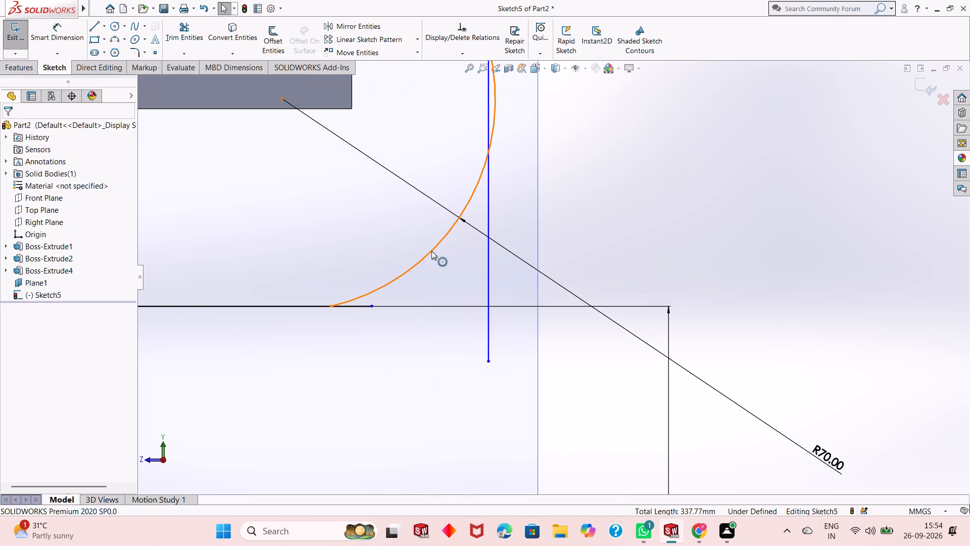
{"action": "left_click", "coordinate": [432, 251]}
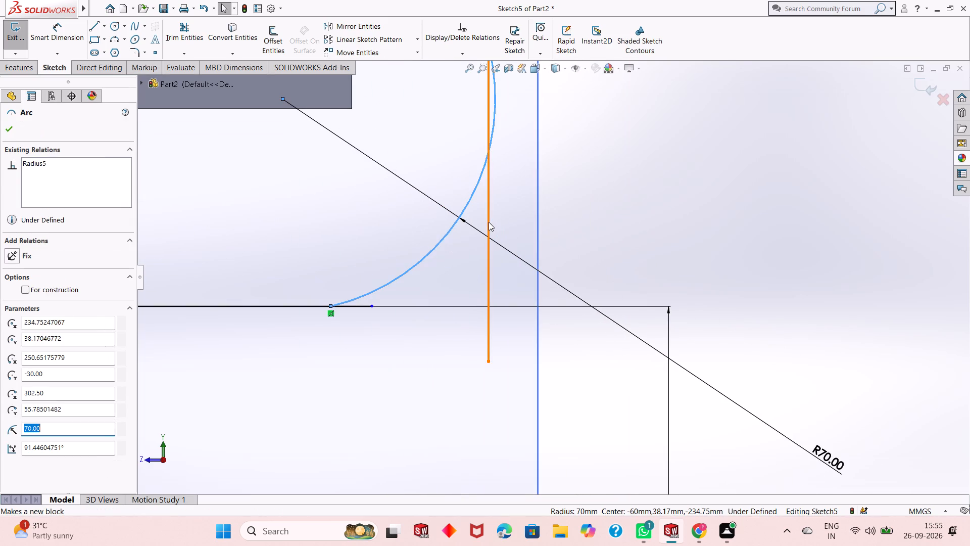
{"action": "left_click", "coordinate": [489, 222], "text": "ctrl"}
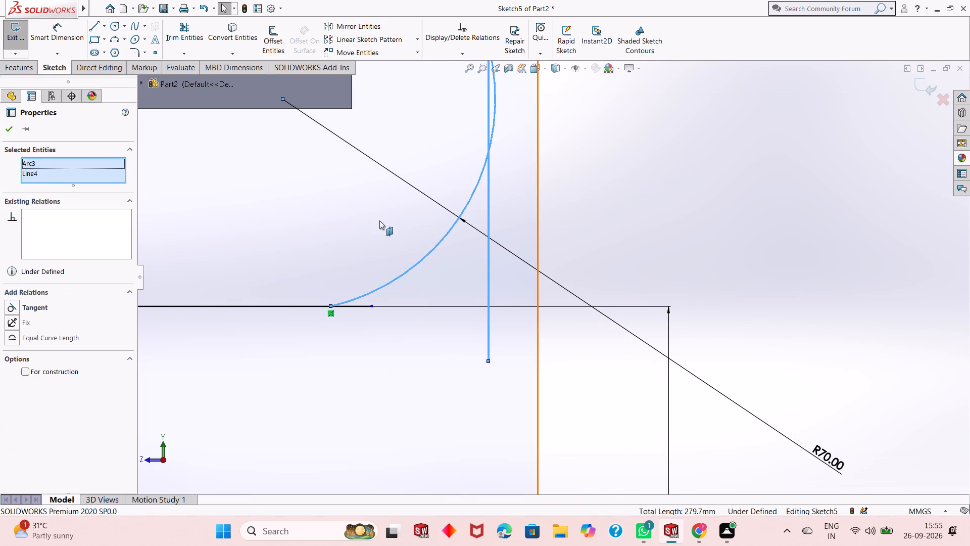
{"action": "left_click", "coordinate": [10, 309]}
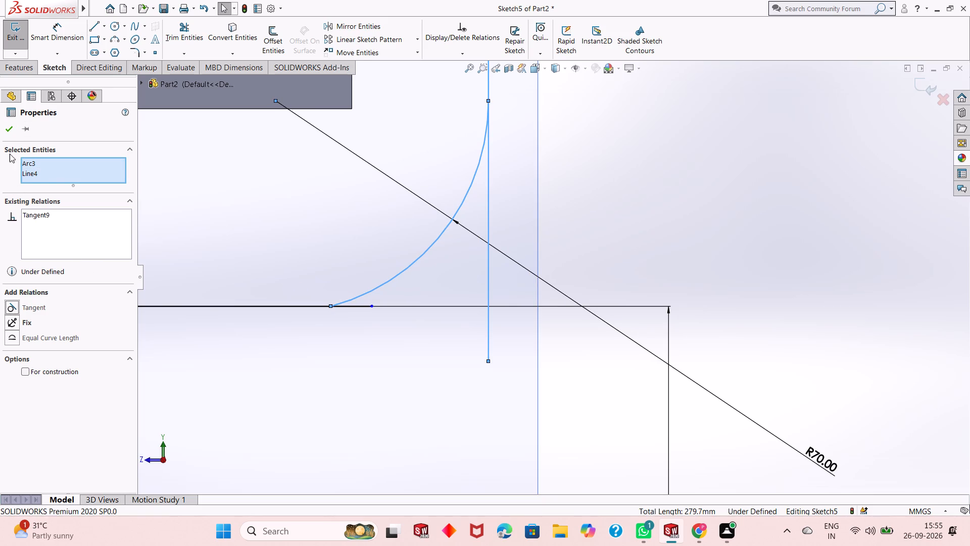
{"action": "left_click", "coordinate": [9, 127]}
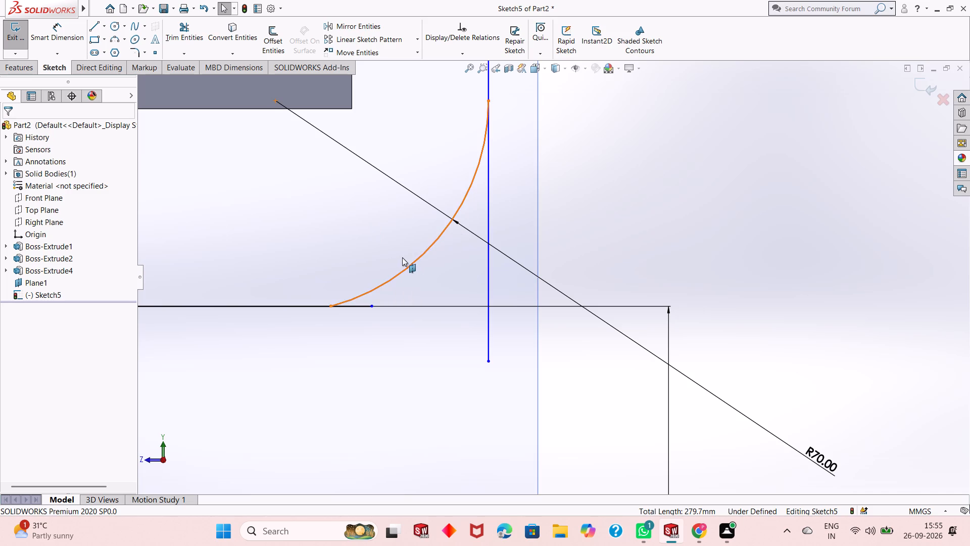
Add a tangent relation between the arc below the ring boss and the horizontal sketch line.
{"action": "left_click", "coordinate": [397, 275]}
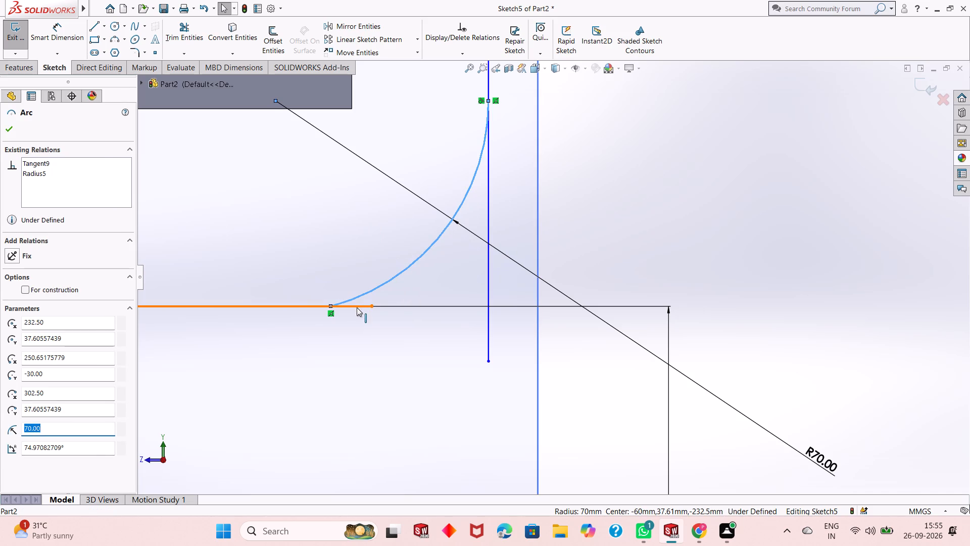
{"action": "left_click", "coordinate": [357, 307], "text": "ctrl"}
{"action": "left_click", "coordinate": [9, 309]}
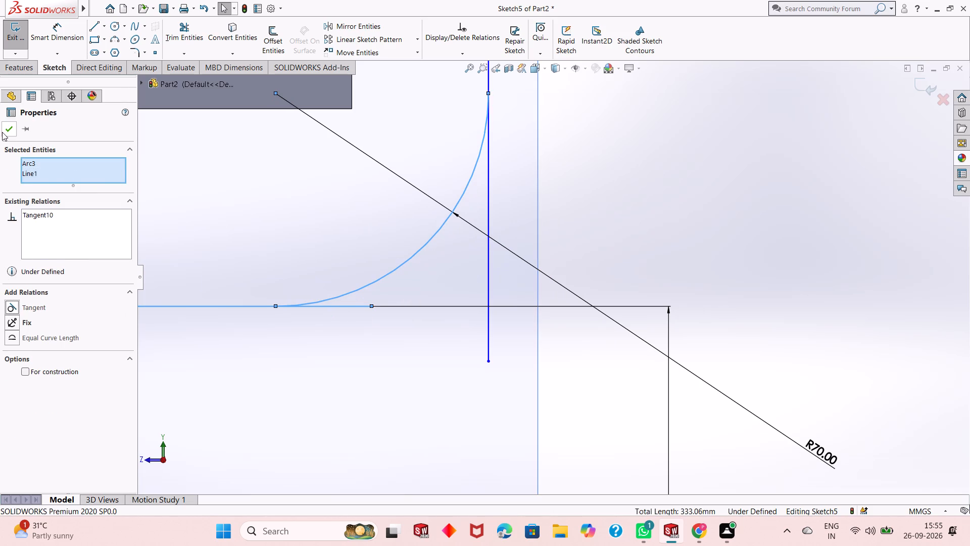
{"action": "left_click", "coordinate": [2, 132]}
{"action": "right_click", "coordinate": [160, 161]}
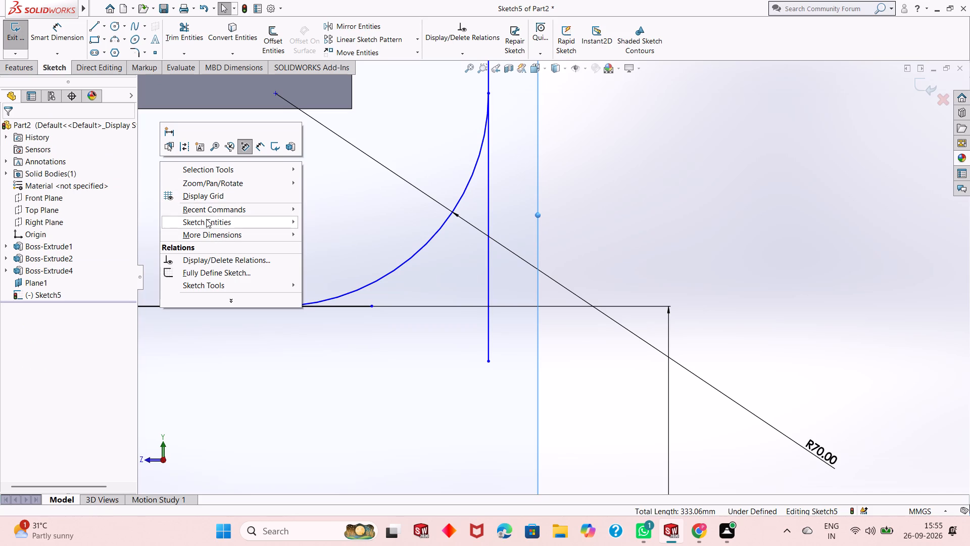
{"action": "left_click", "coordinate": [321, 209]}
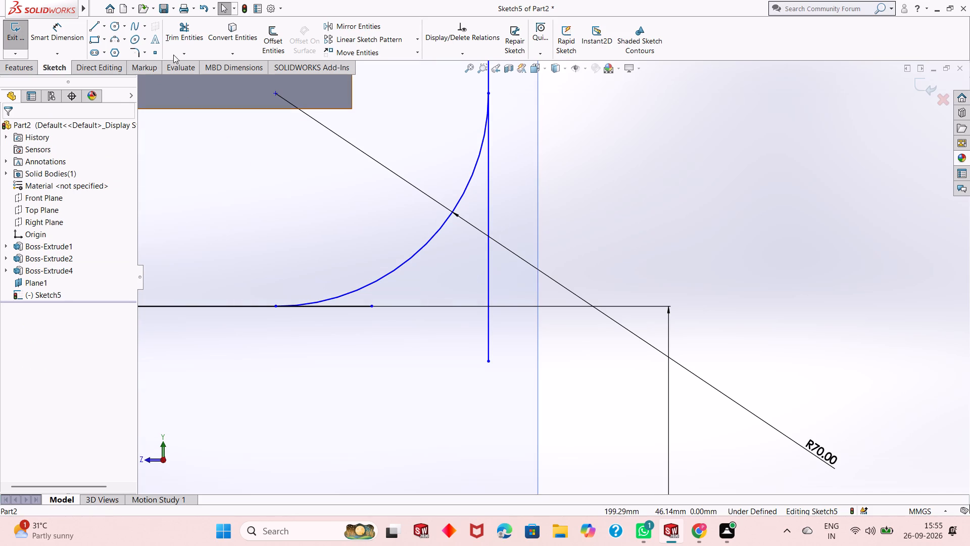
Trim the vertical line's excess below the ring-side arc and the horizontal line's excess between the plate and the plate-side arc.
{"action": "left_click", "coordinate": [188, 35]}
{"action": "left_click", "coordinate": [490, 362]}
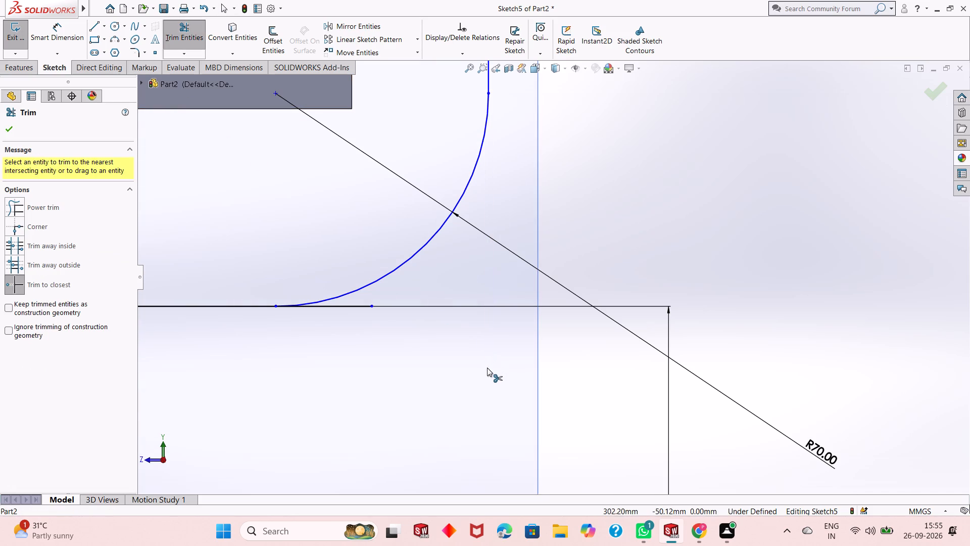
{"action": "scroll", "coordinate": [487, 370], "scroll_direction": "up", "scroll_amount": 8}
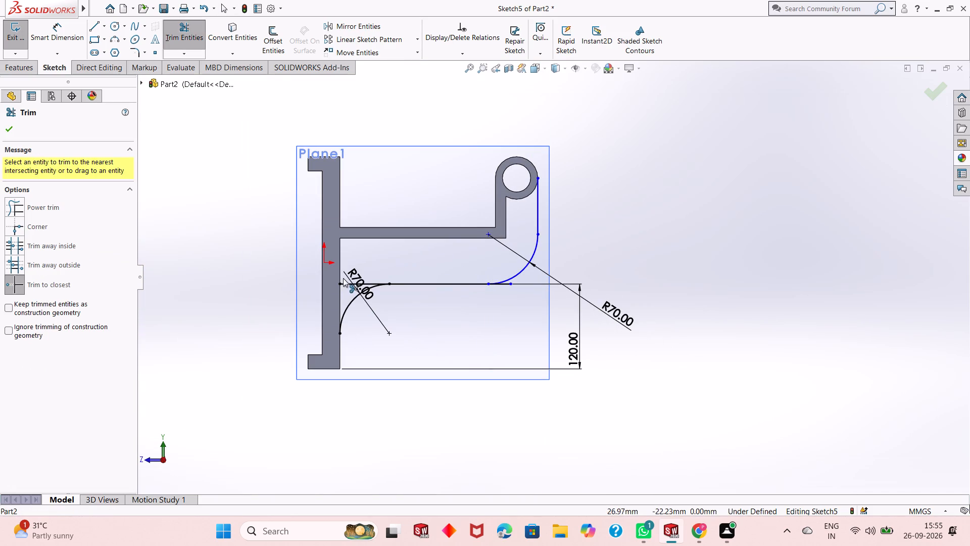
{"action": "left_click", "coordinate": [345, 283]}
{"action": "right_click", "coordinate": [611, 230]}
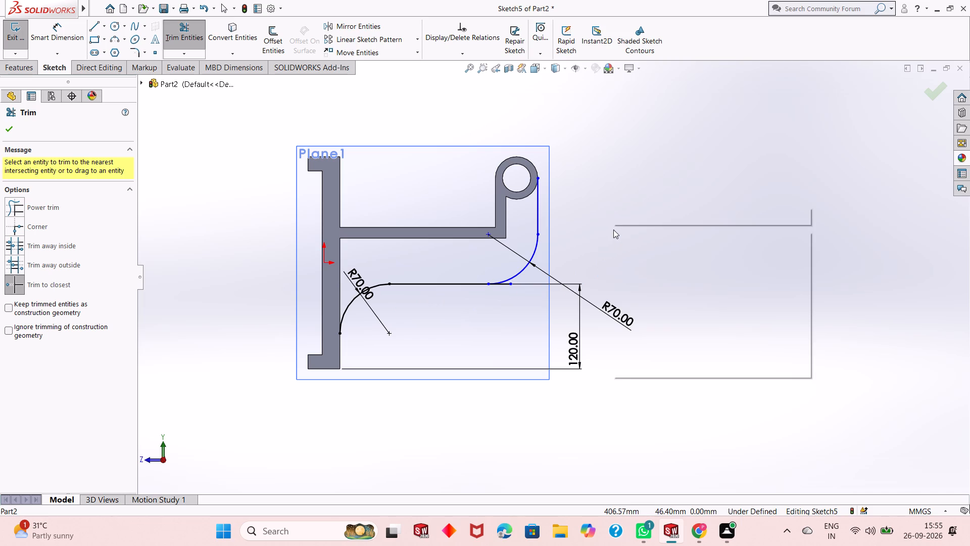
{"action": "left_click", "coordinate": [635, 261]}
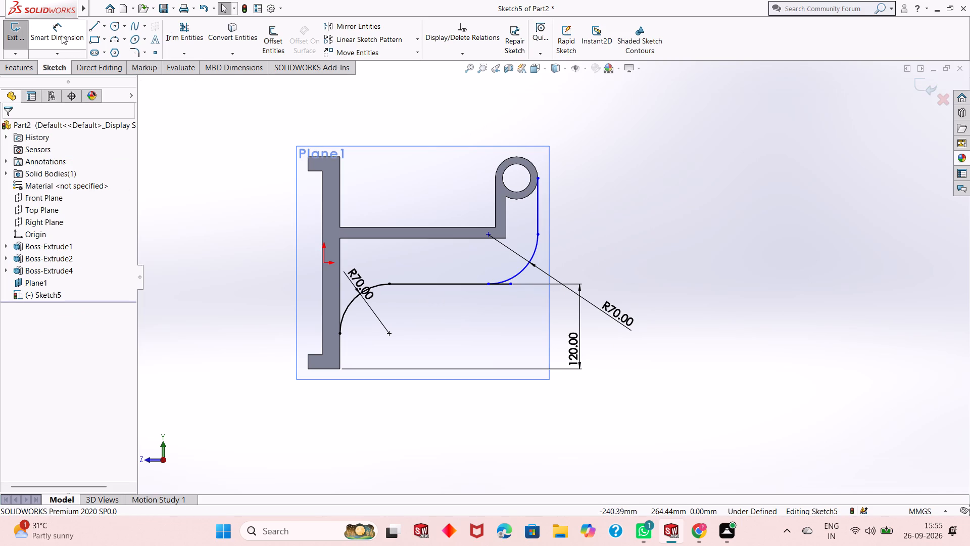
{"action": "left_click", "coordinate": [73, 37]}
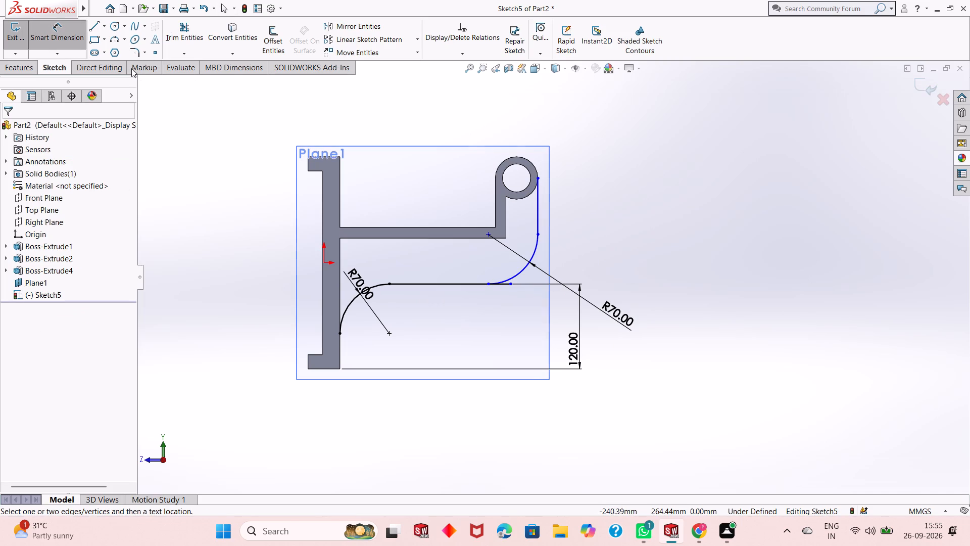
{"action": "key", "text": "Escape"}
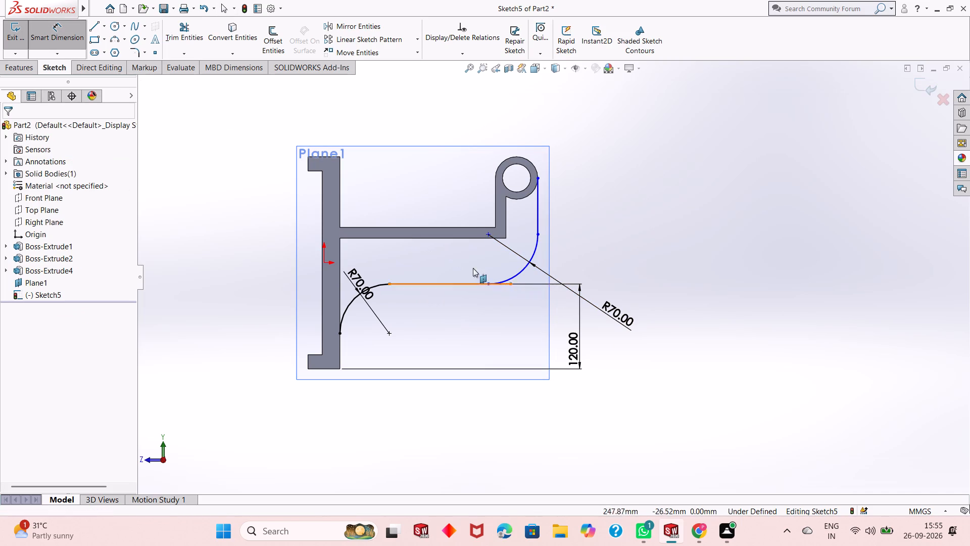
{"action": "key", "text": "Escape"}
Trim the short piece of the horizontal line extending past the start of the ring-side arc.
{"action": "left_click", "coordinate": [192, 41]}
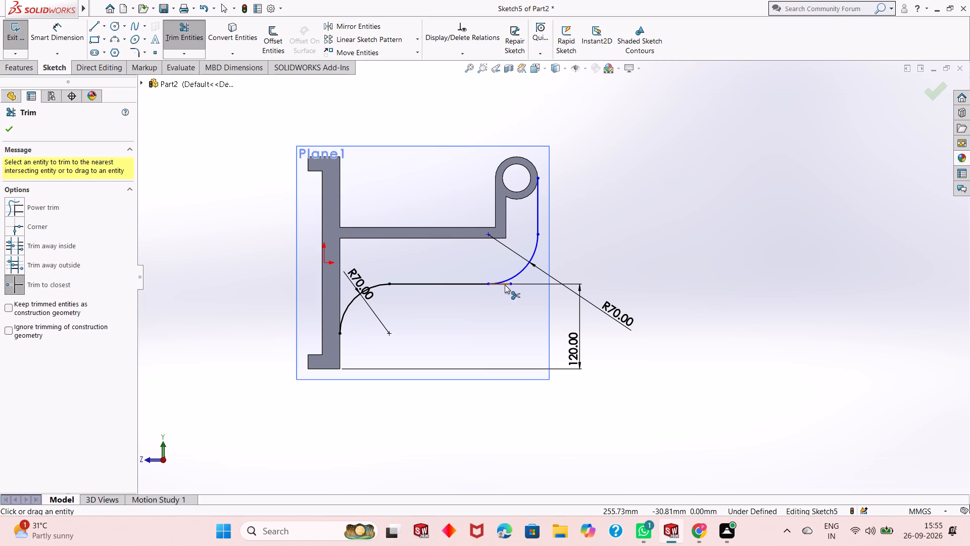
{"action": "left_click", "coordinate": [505, 285]}
{"action": "right_click", "coordinate": [446, 291]}
{"action": "left_click", "coordinate": [471, 327]}
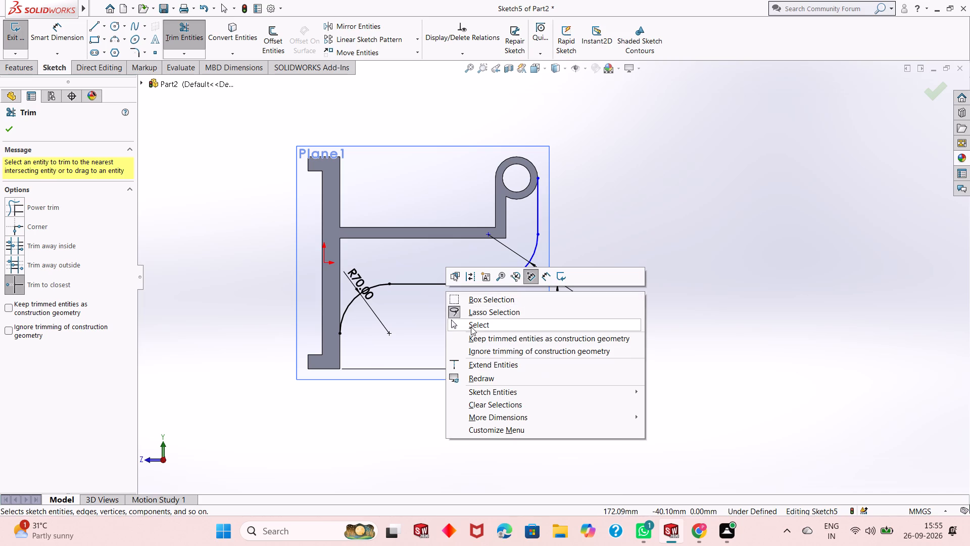
Add an 80 mm length dimension to the vertical sketch line running down from the ring boss.
{"action": "left_click", "coordinate": [59, 38]}
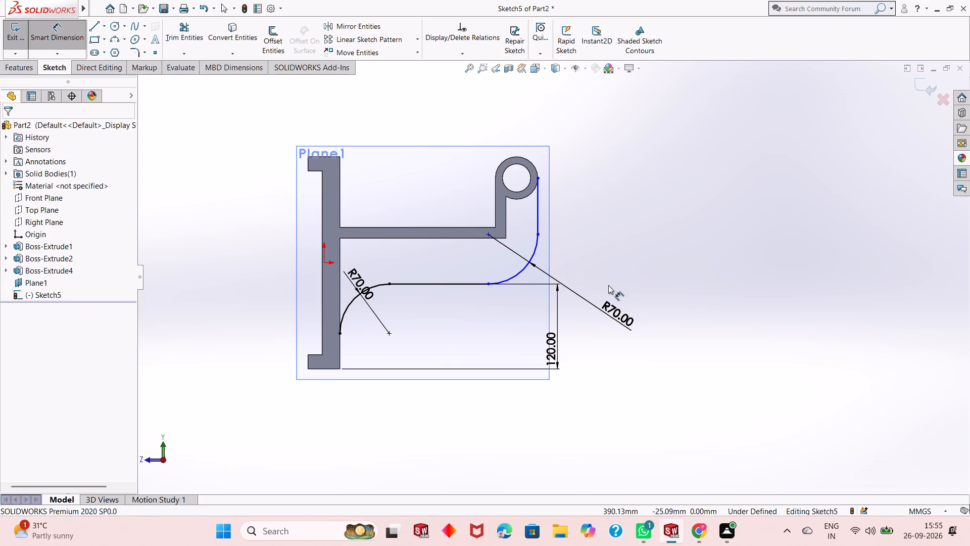
{"action": "scroll", "coordinate": [609, 286], "scroll_direction": "down", "scroll_amount": 2}
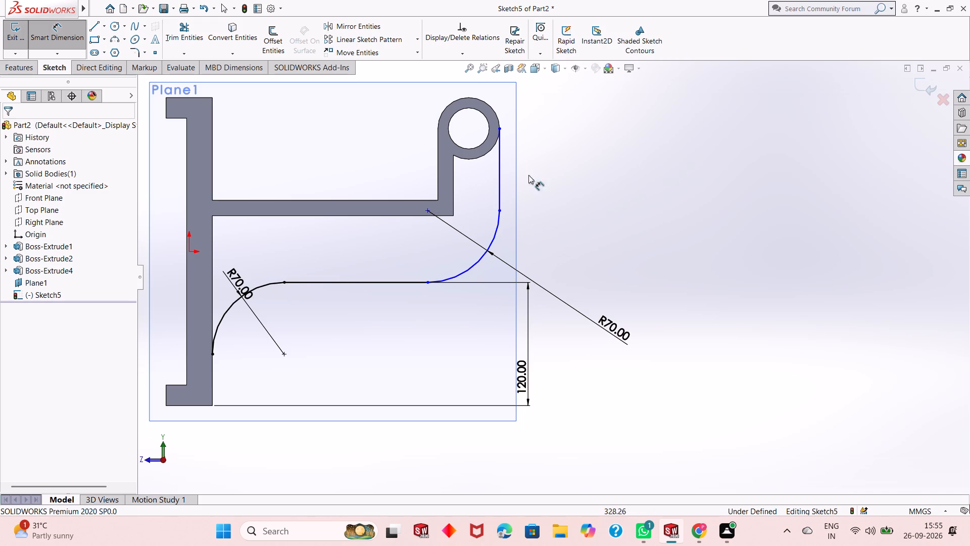
{"action": "left_click", "coordinate": [500, 166]}
{"action": "left_click", "coordinate": [572, 177]}
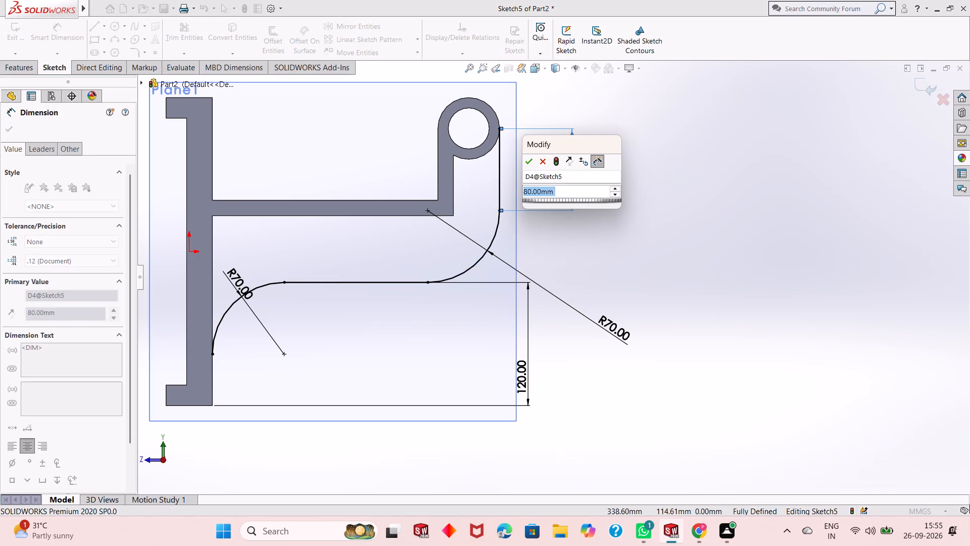
{"action": "left_click", "coordinate": [529, 165]}
{"action": "right_click", "coordinate": [584, 171]}
{"action": "left_click", "coordinate": [596, 200]}
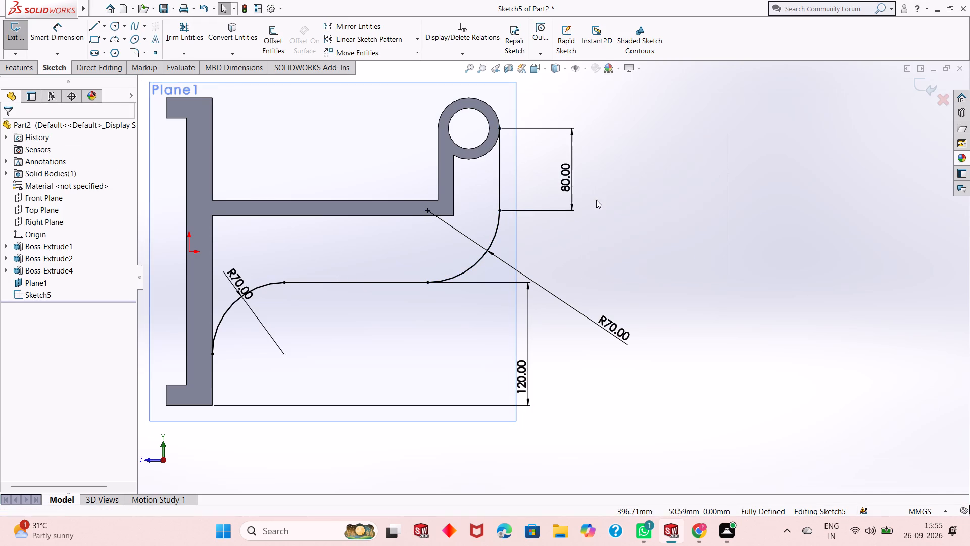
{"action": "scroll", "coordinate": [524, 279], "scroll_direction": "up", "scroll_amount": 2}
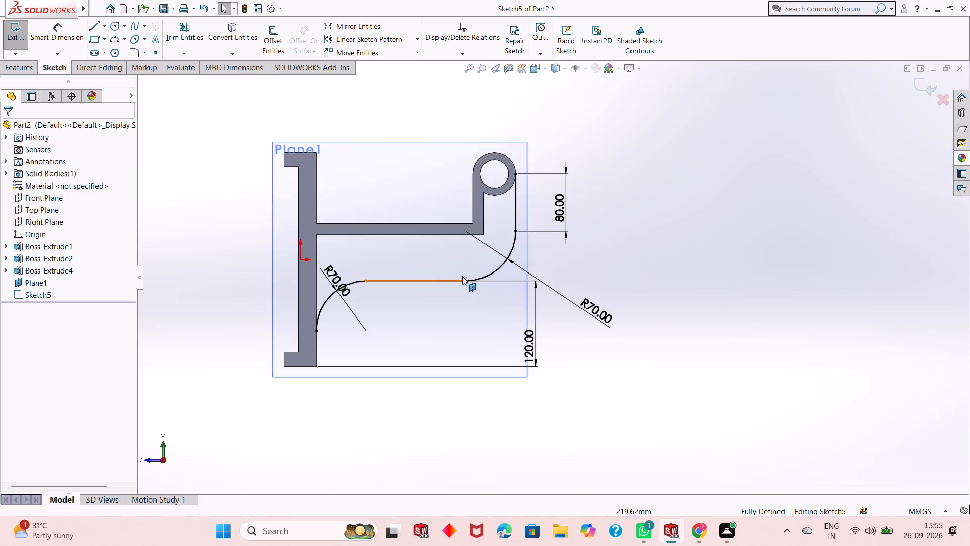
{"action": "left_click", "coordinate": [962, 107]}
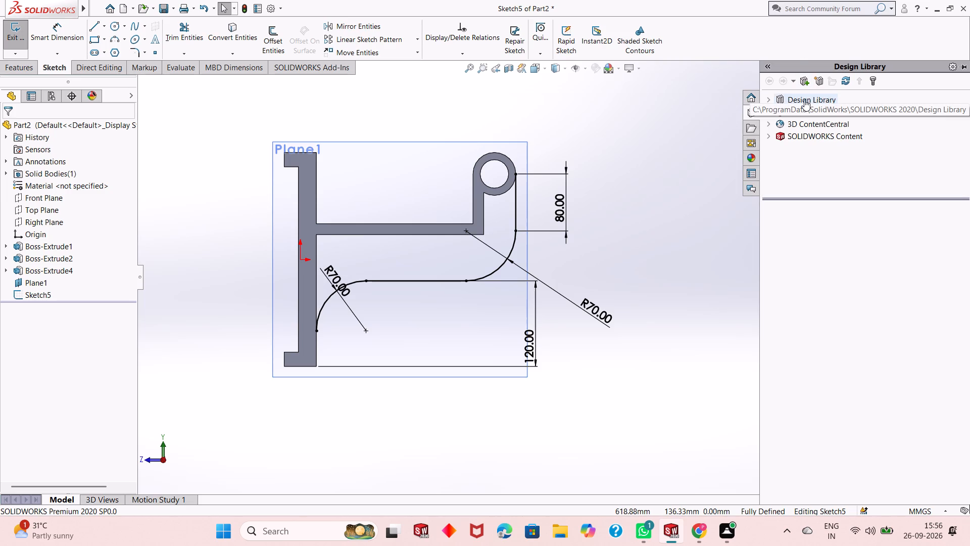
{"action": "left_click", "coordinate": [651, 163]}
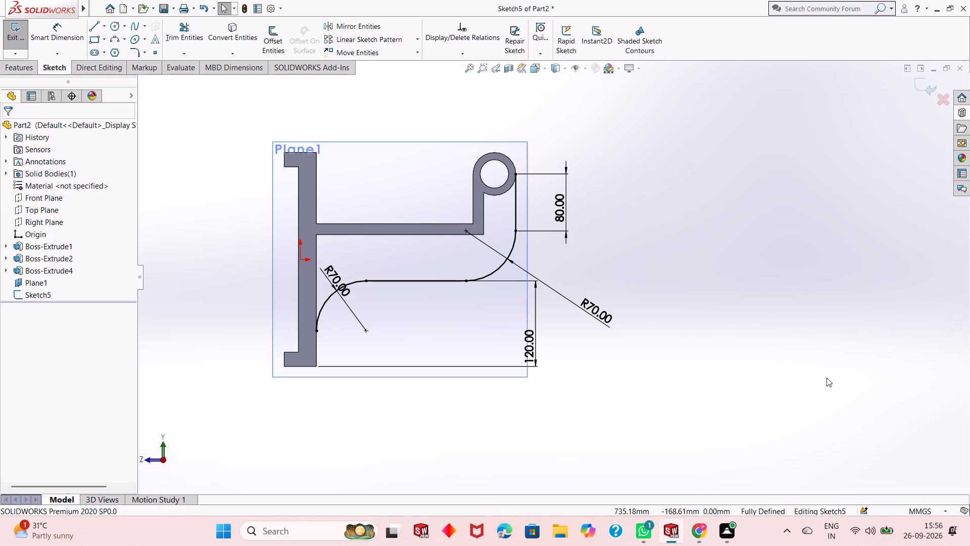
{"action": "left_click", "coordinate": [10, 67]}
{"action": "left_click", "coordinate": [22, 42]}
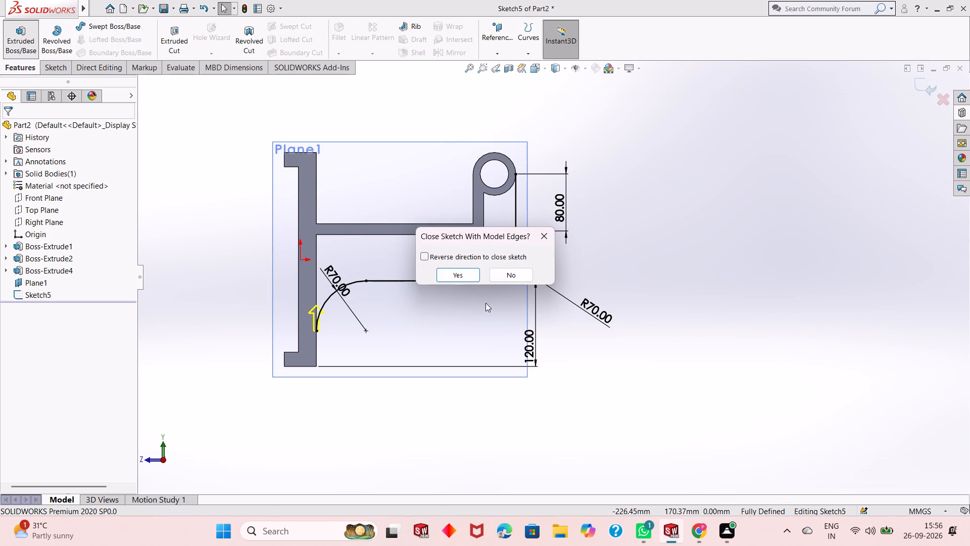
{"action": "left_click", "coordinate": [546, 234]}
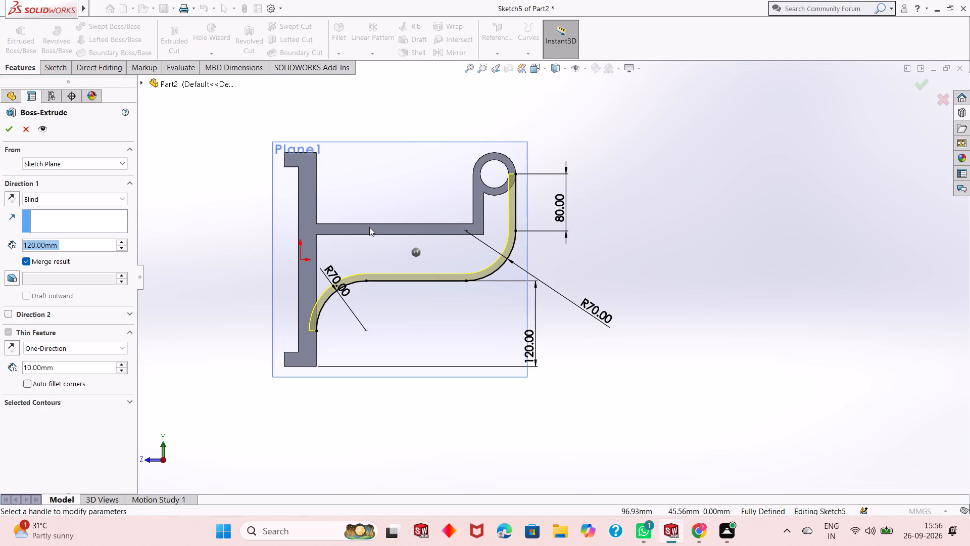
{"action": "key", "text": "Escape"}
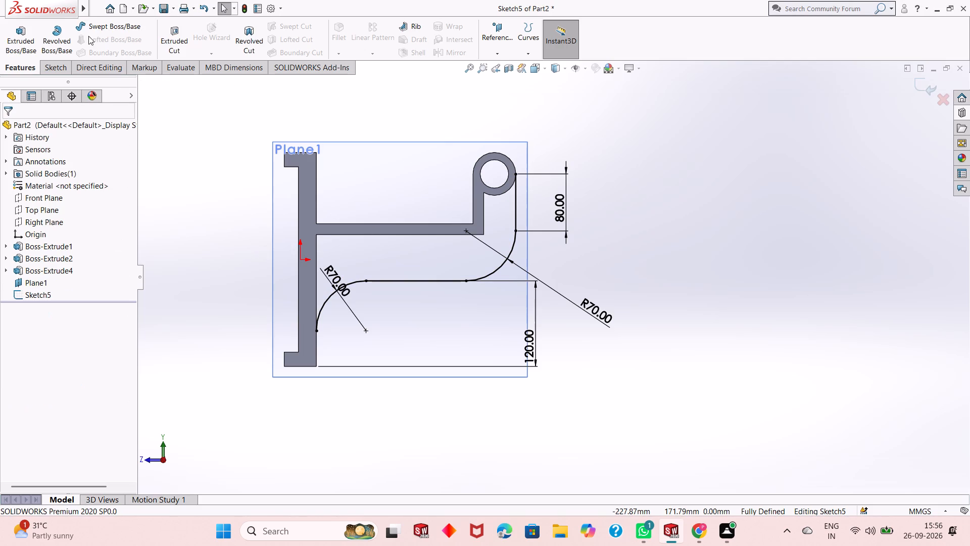
Sketch connected lines 135 mm up the plate face, along the arm's underside, and about 59 mm up the upright to the ring boss.
{"action": "left_click", "coordinate": [50, 68]}
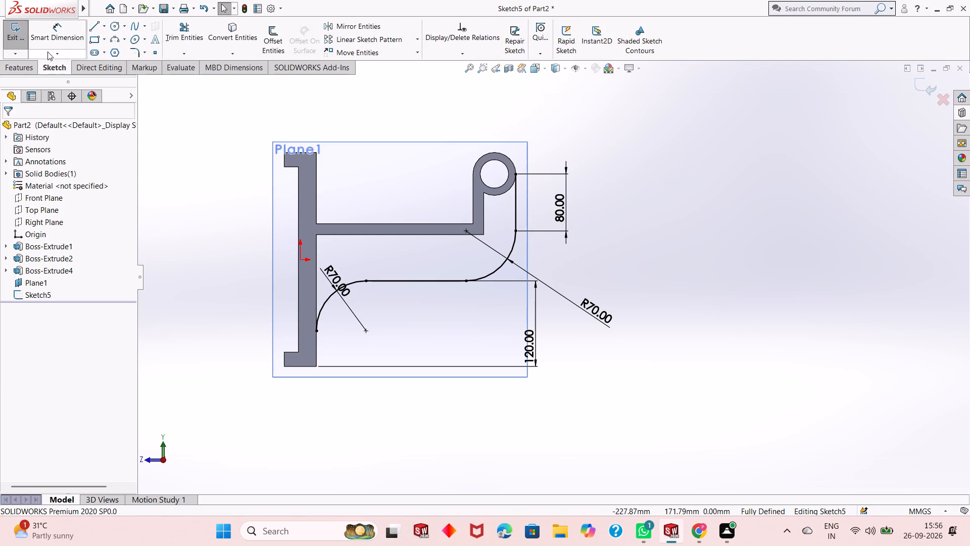
{"action": "left_click", "coordinate": [91, 27]}
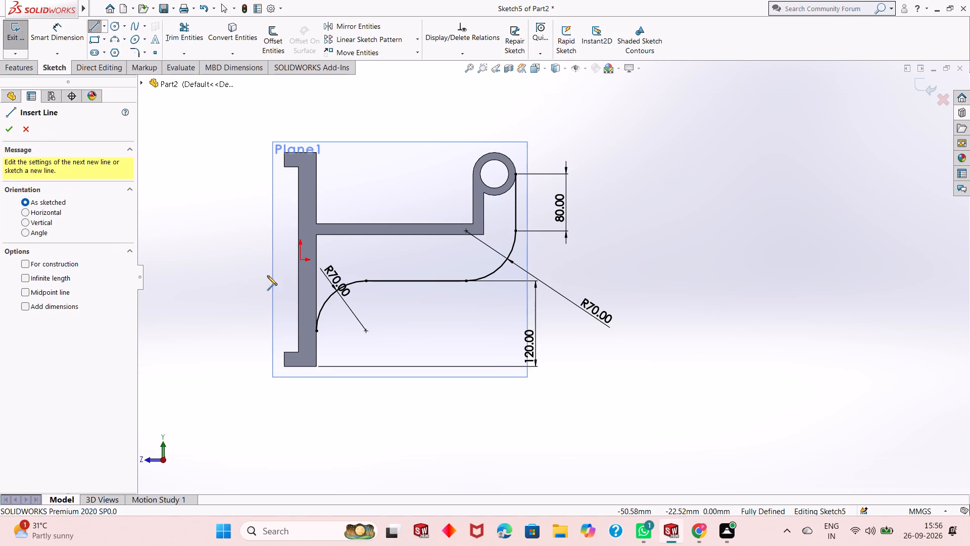
{"action": "left_click", "coordinate": [318, 331]}
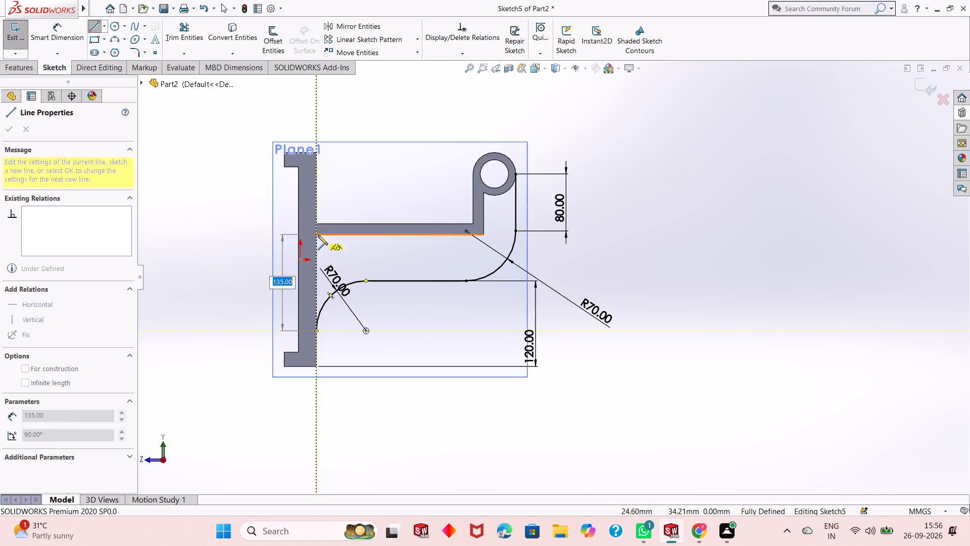
{"action": "left_click", "coordinate": [317, 236]}
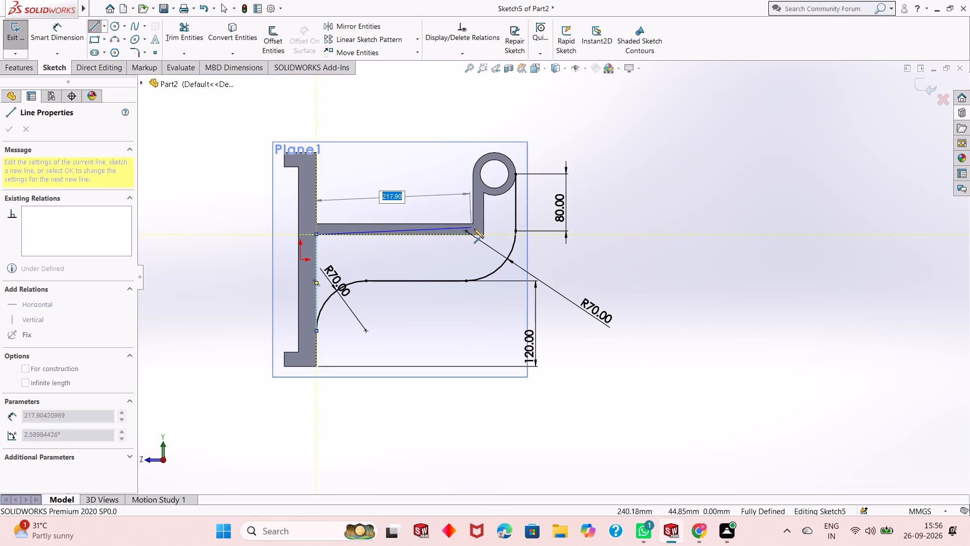
{"action": "left_click", "coordinate": [485, 234]}
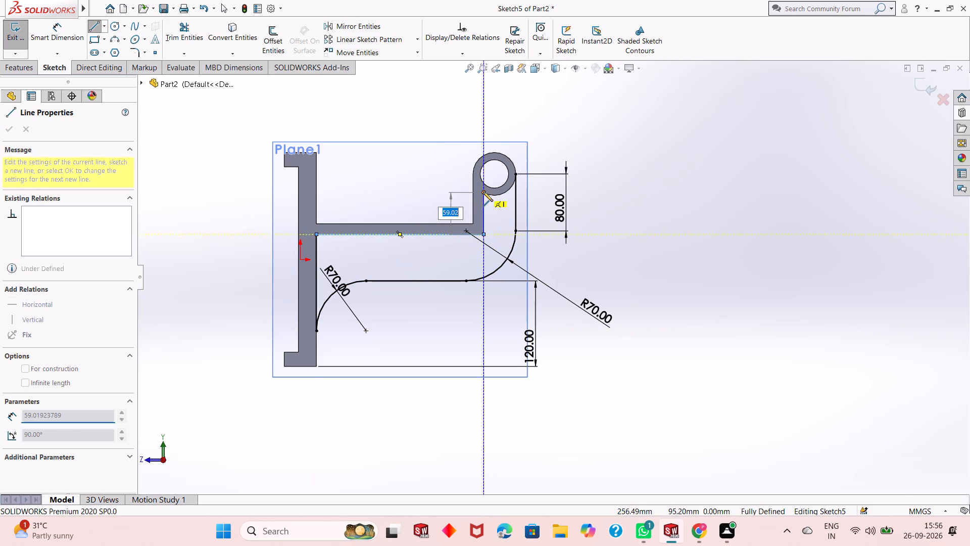
{"action": "left_click", "coordinate": [483, 192]}
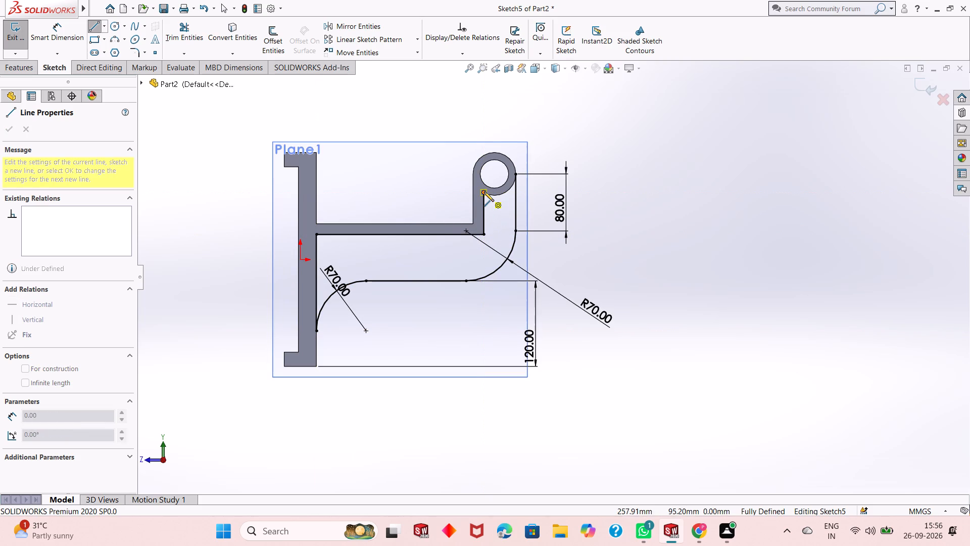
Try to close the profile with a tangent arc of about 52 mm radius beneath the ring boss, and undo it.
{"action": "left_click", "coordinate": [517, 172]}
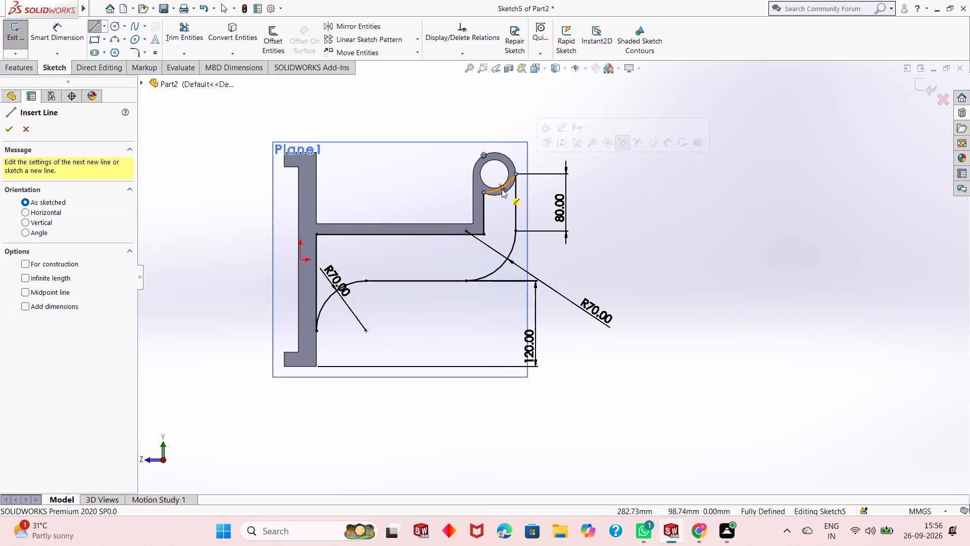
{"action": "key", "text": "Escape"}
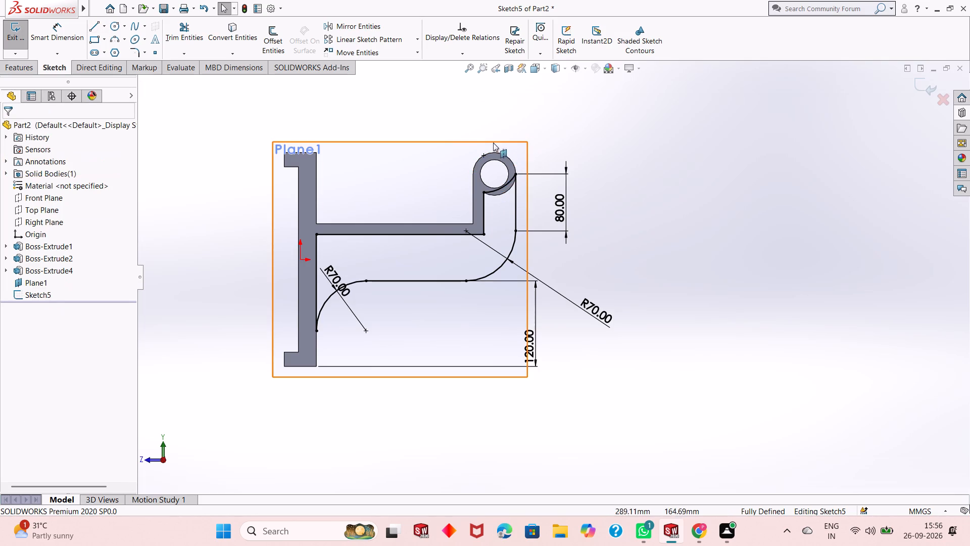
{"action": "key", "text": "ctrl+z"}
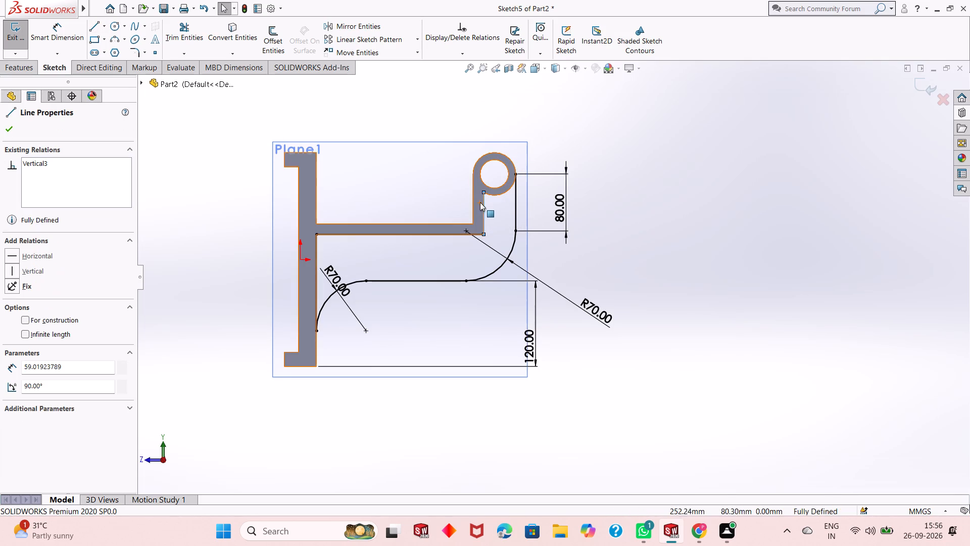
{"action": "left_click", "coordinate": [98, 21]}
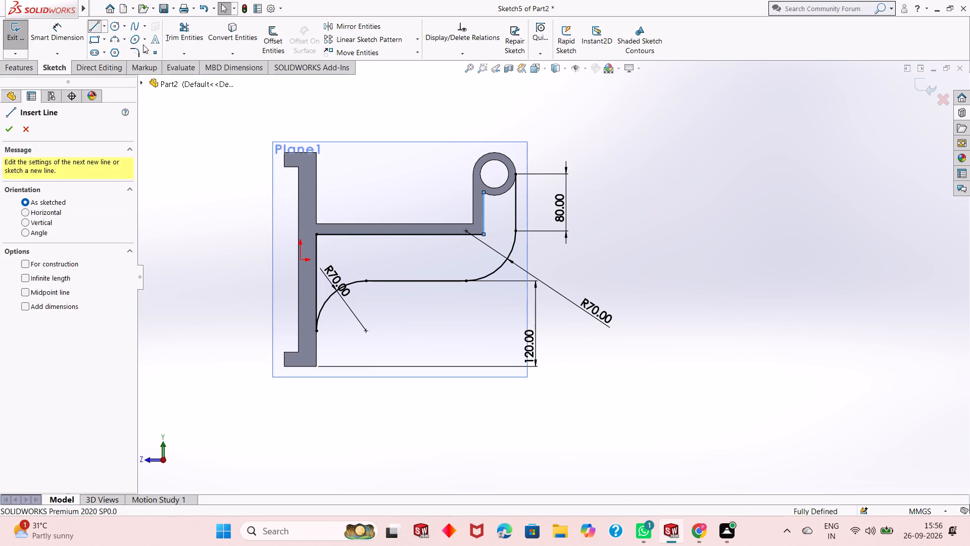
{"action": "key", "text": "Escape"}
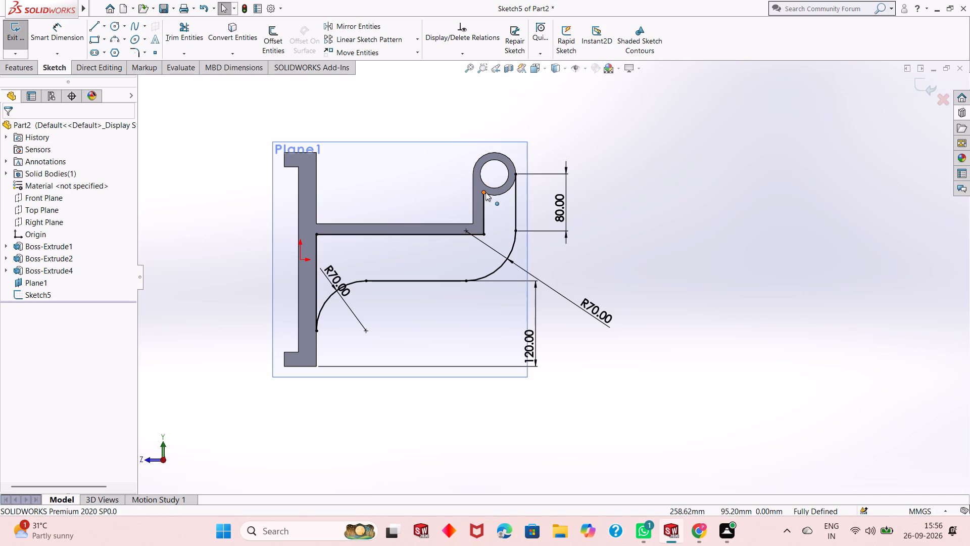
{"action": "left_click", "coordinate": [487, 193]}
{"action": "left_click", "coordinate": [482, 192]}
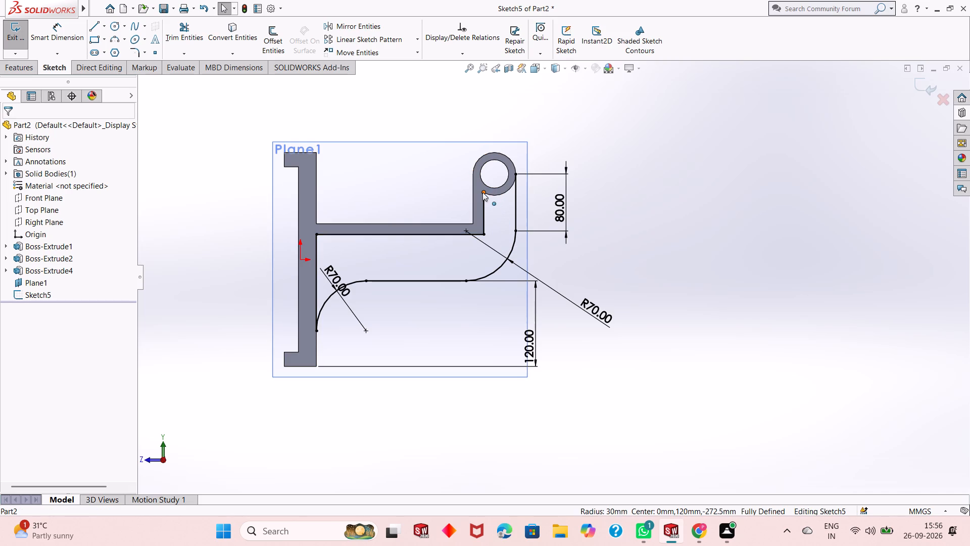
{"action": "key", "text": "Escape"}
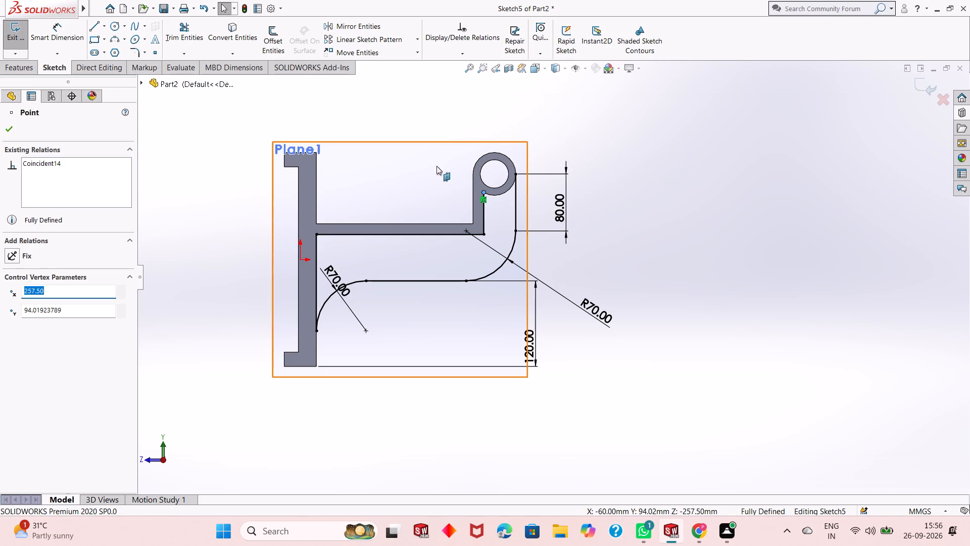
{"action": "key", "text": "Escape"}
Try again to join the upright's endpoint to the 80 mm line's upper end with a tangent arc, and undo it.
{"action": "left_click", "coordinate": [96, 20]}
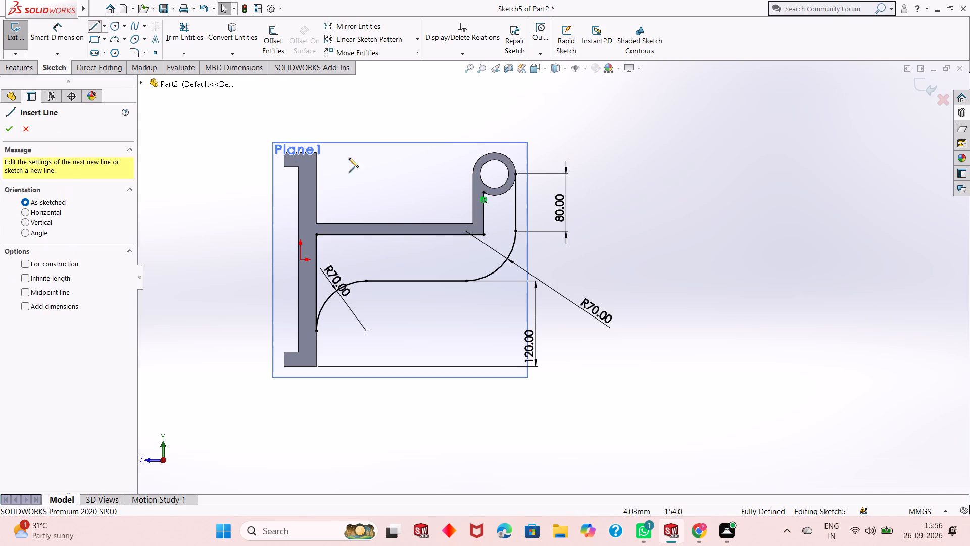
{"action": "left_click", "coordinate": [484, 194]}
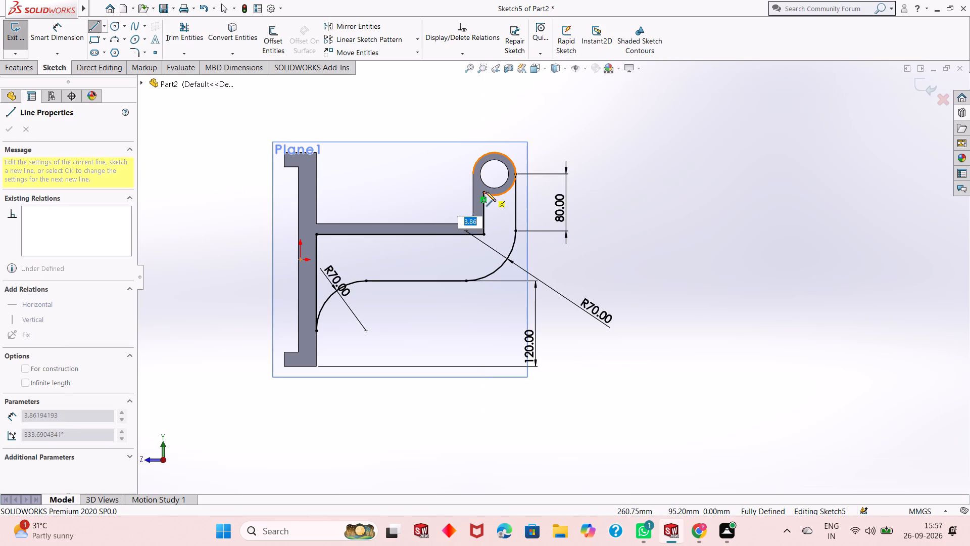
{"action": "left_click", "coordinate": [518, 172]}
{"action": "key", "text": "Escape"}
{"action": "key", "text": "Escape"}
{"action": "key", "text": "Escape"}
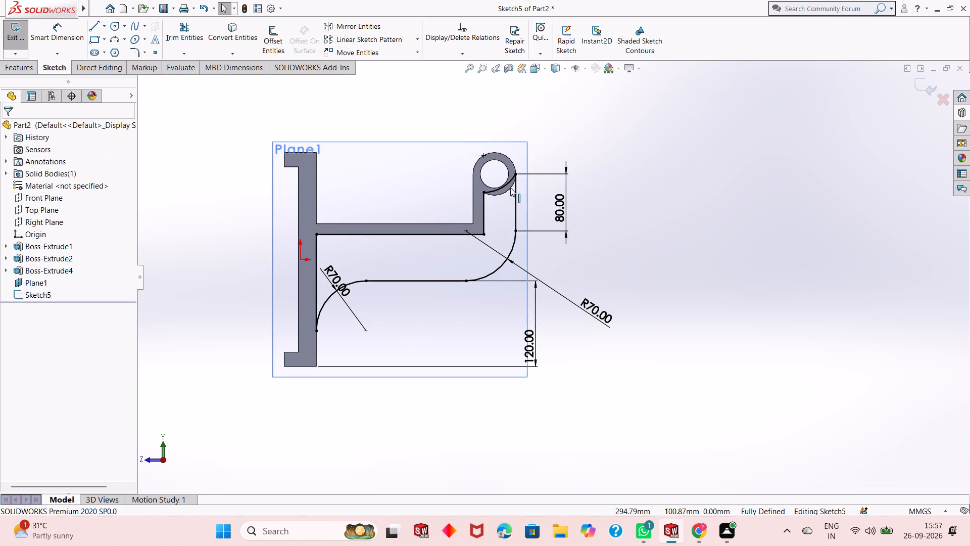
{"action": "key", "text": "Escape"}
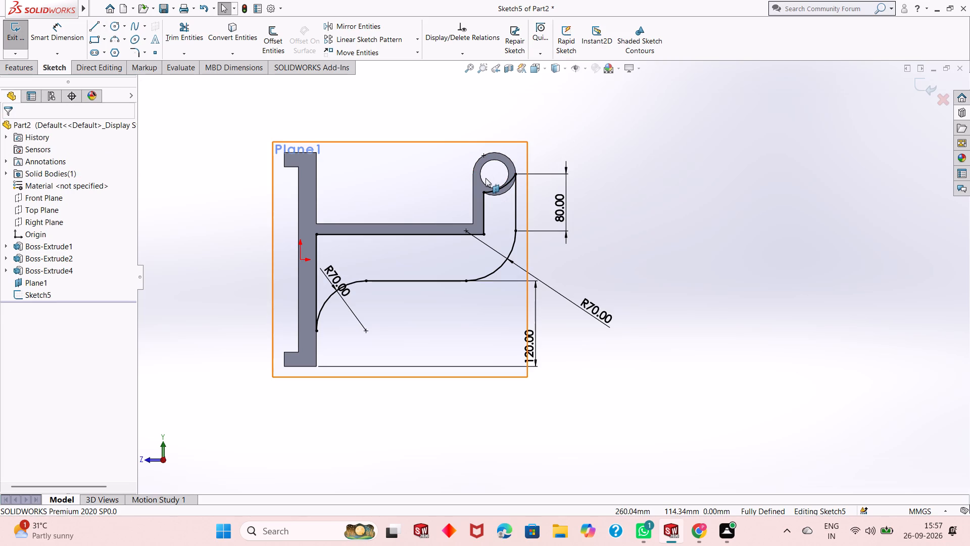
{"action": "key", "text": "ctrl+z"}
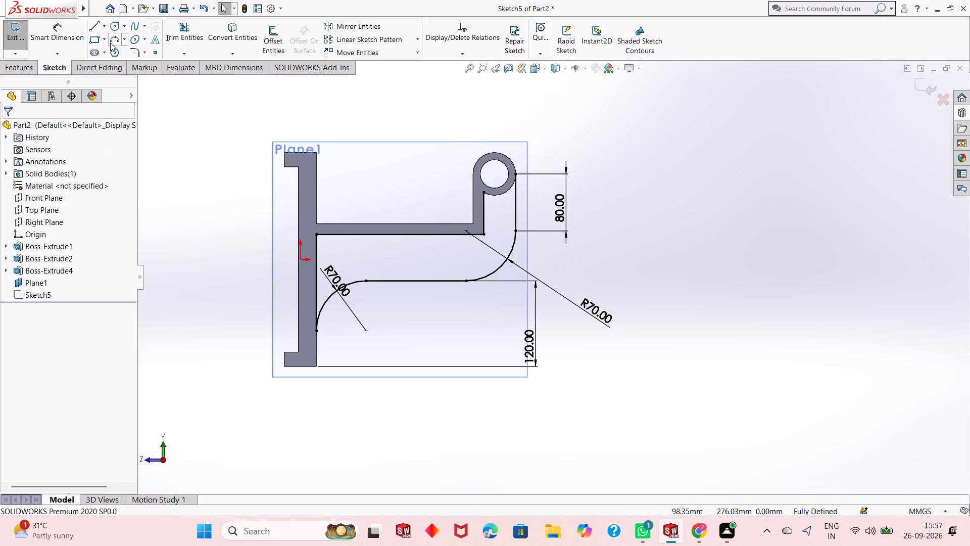
Close the profile with a 30 mm radius three-point arc along the ring boss's lower outer edge, ending at the 80 mm line.
{"action": "left_click", "coordinate": [110, 42]}
{"action": "scroll", "coordinate": [493, 177], "scroll_direction": "down", "scroll_amount": 9}
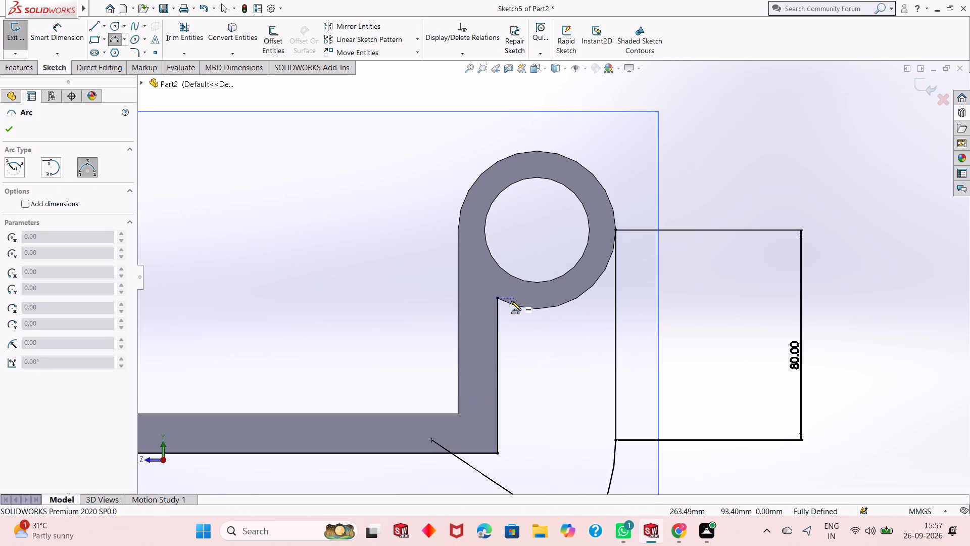
{"action": "left_click", "coordinate": [500, 301]}
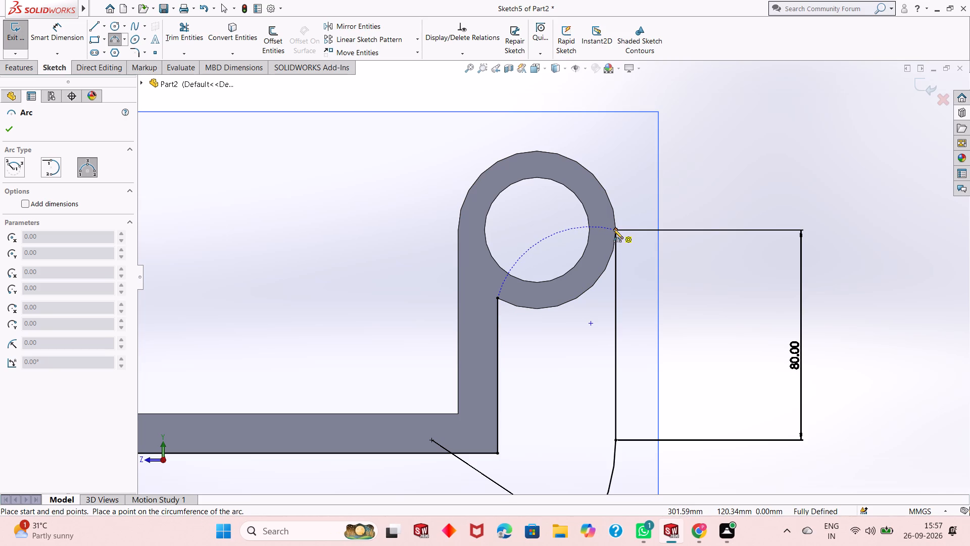
{"action": "left_click", "coordinate": [615, 229]}
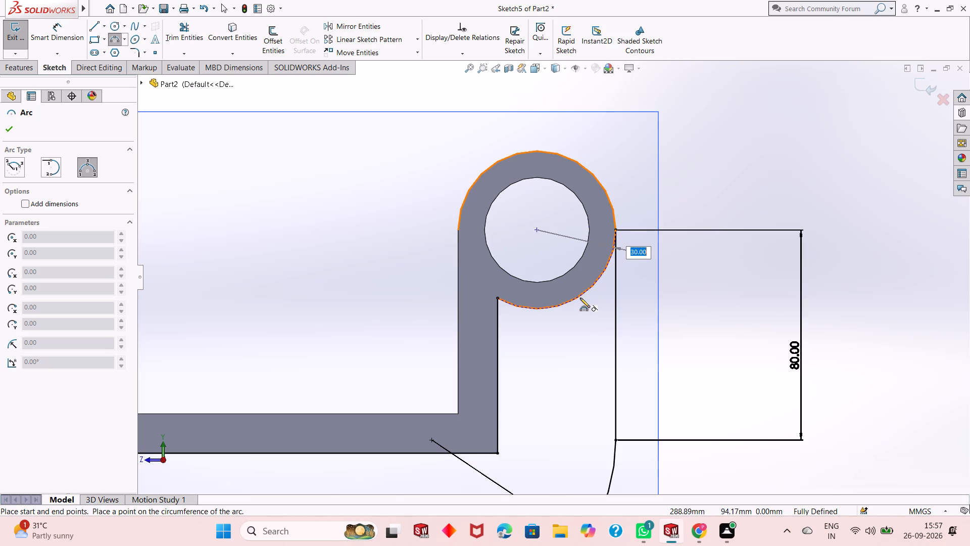
{"action": "left_click", "coordinate": [580, 298]}
{"action": "right_click", "coordinate": [732, 177]}
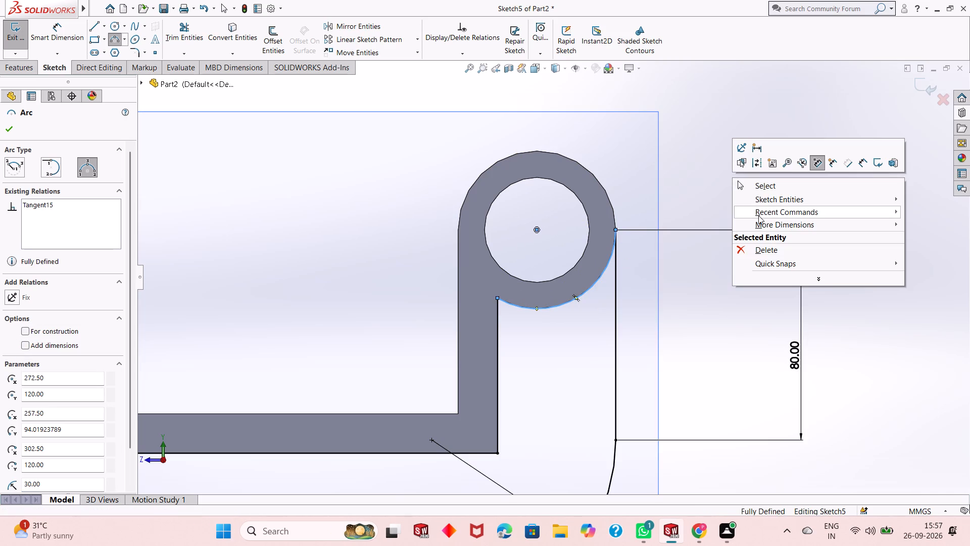
{"action": "left_click", "coordinate": [766, 186]}
Extrude the closed rib profile 15 mm with the Mid Plane end condition, merging it with the bracket body.
{"action": "scroll", "coordinate": [574, 266], "scroll_direction": "up", "scroll_amount": 4}
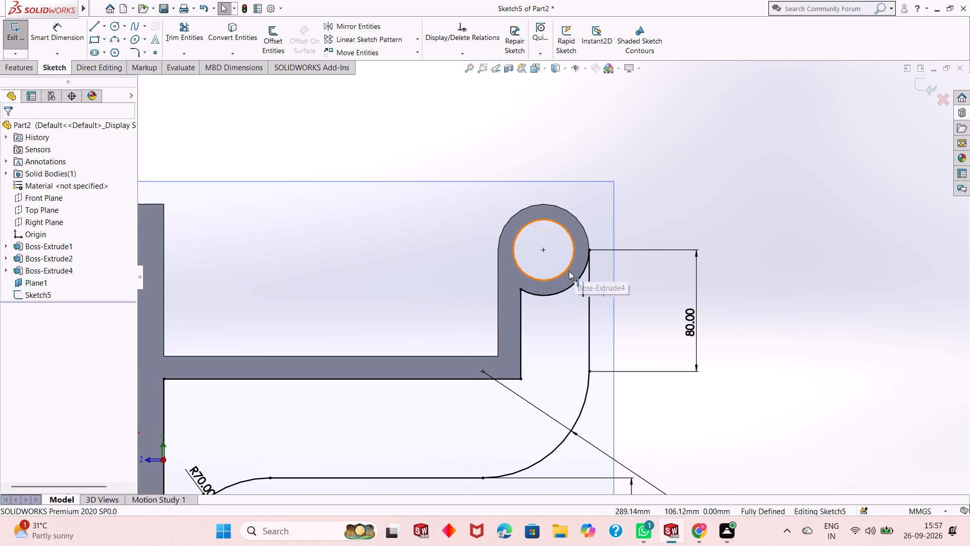
{"action": "scroll", "coordinate": [569, 271], "scroll_direction": "up", "scroll_amount": 1}
{"action": "scroll", "coordinate": [519, 323], "scroll_direction": "up", "scroll_amount": 1}
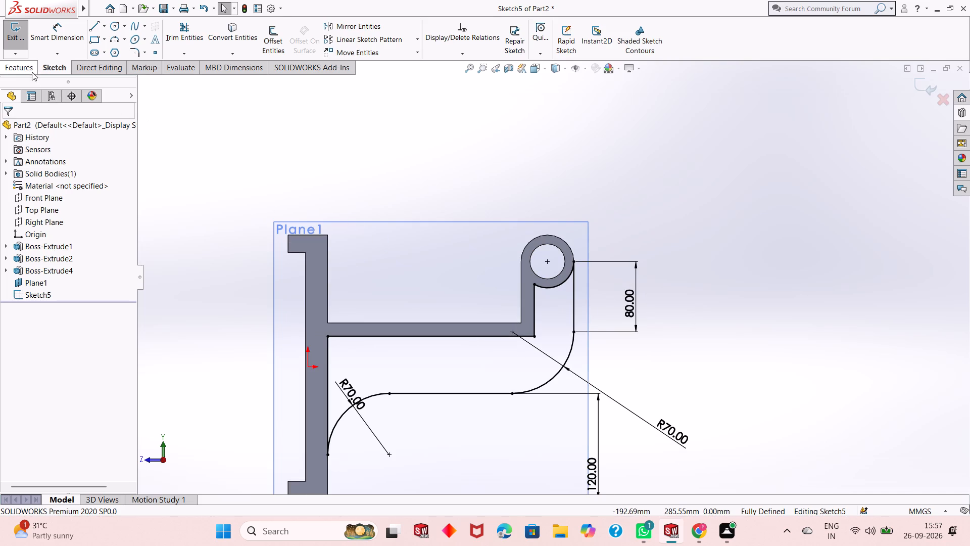
{"action": "left_click", "coordinate": [27, 65]}
{"action": "left_click", "coordinate": [22, 42]}
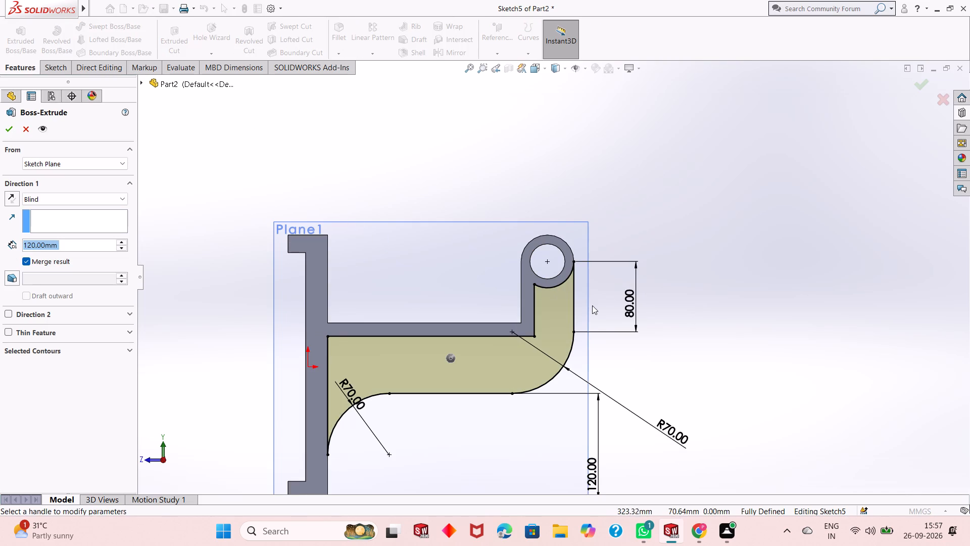
{"action": "middle_click_drag", "start_coordinate": [593, 308], "coordinate": [528, 334]}
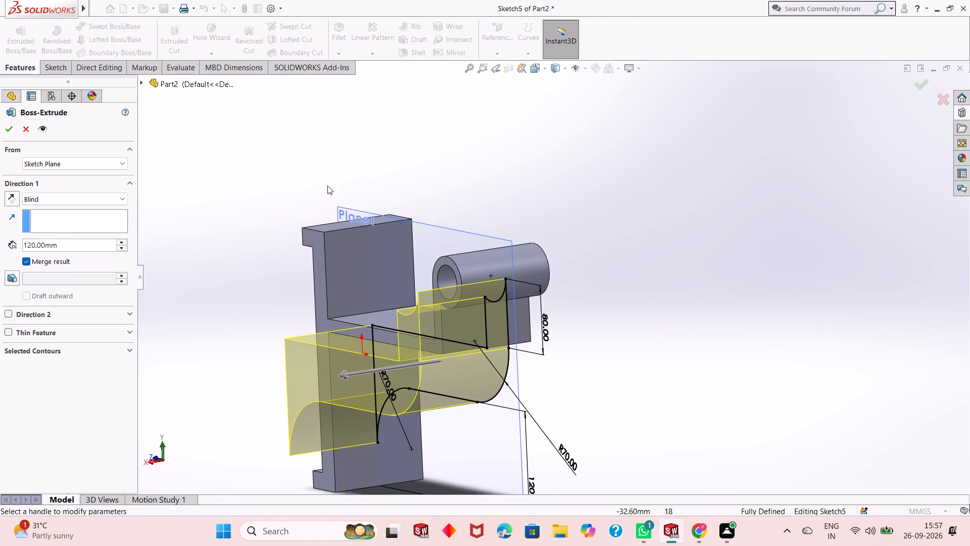
{"action": "left_click", "coordinate": [42, 201]}
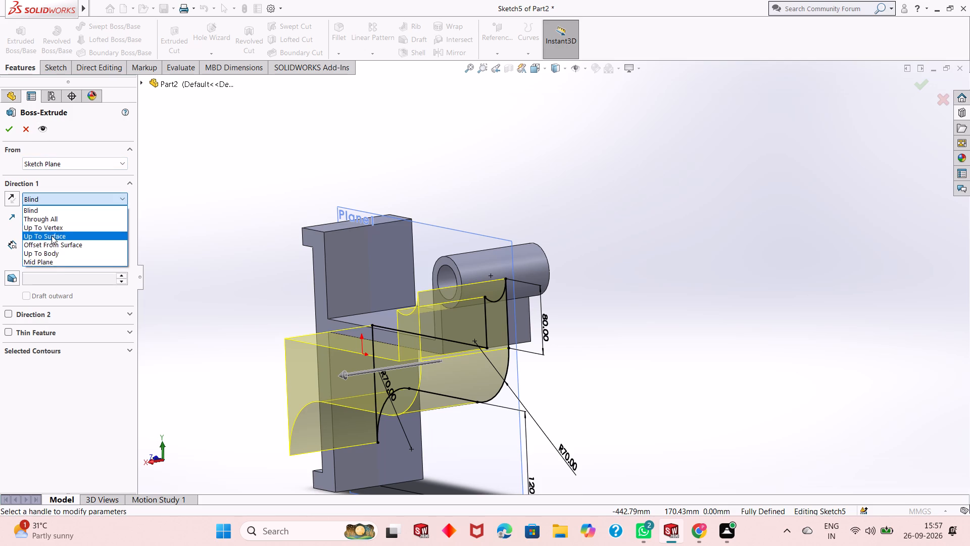
{"action": "left_click", "coordinate": [65, 260]}
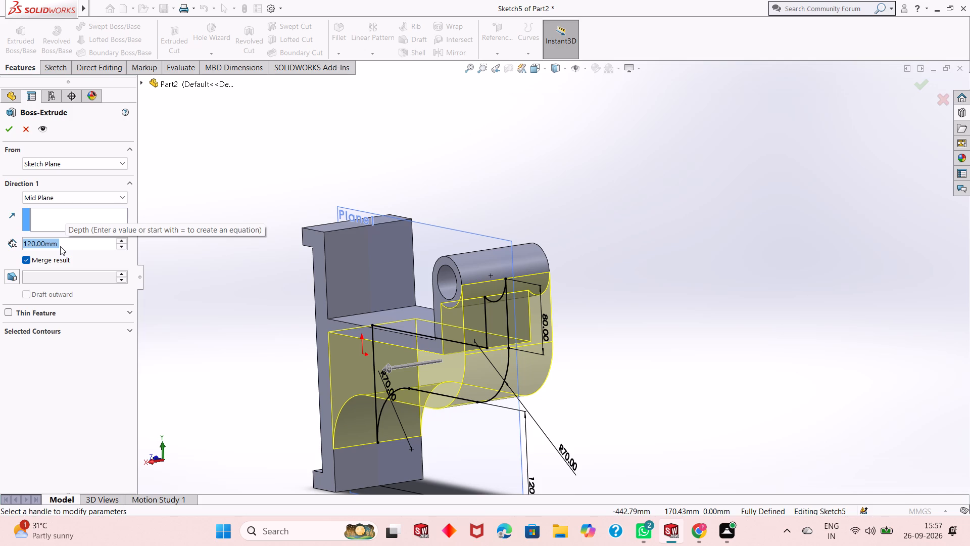
{"action": "type", "text": "15"}
{"action": "key", "text": "Return"}
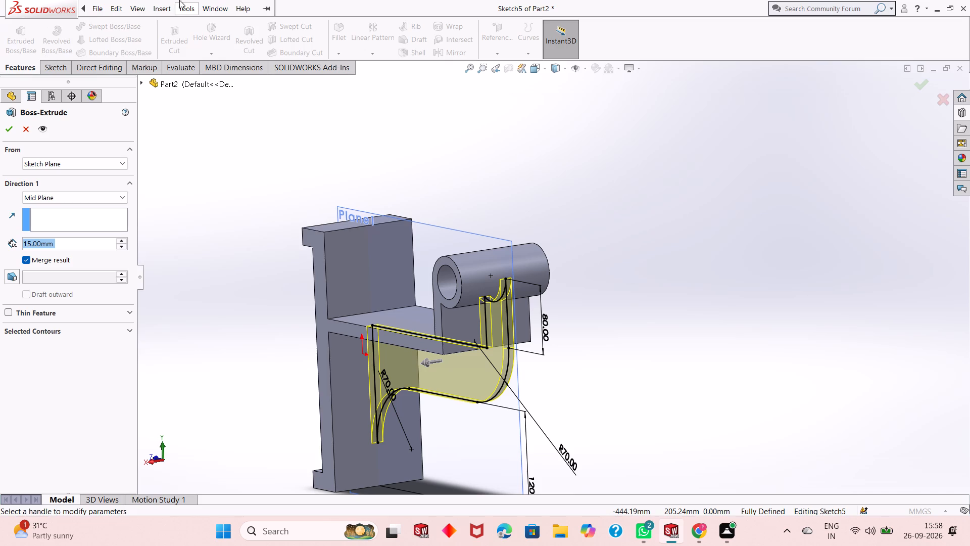
{"action": "left_click", "coordinate": [6, 133]}
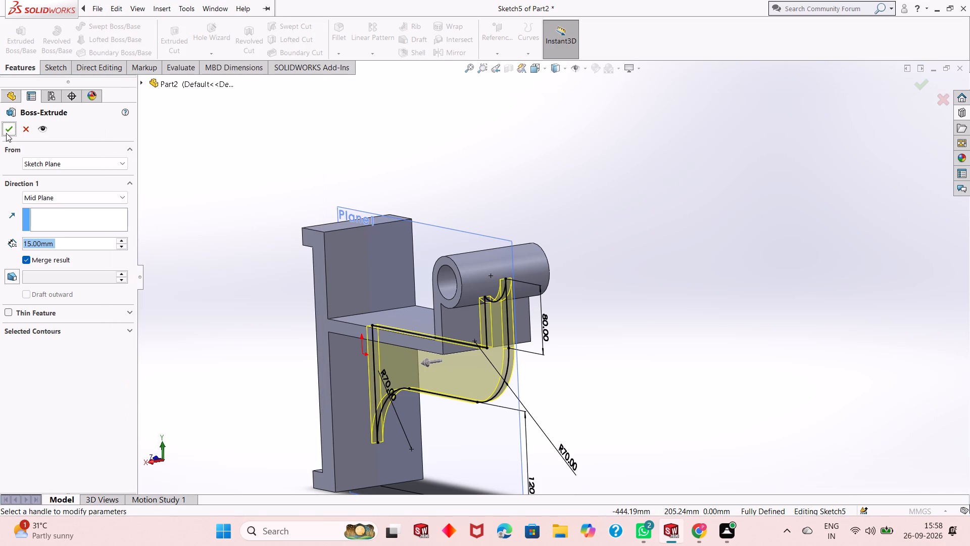
{"action": "left_click", "coordinate": [10, 125]}
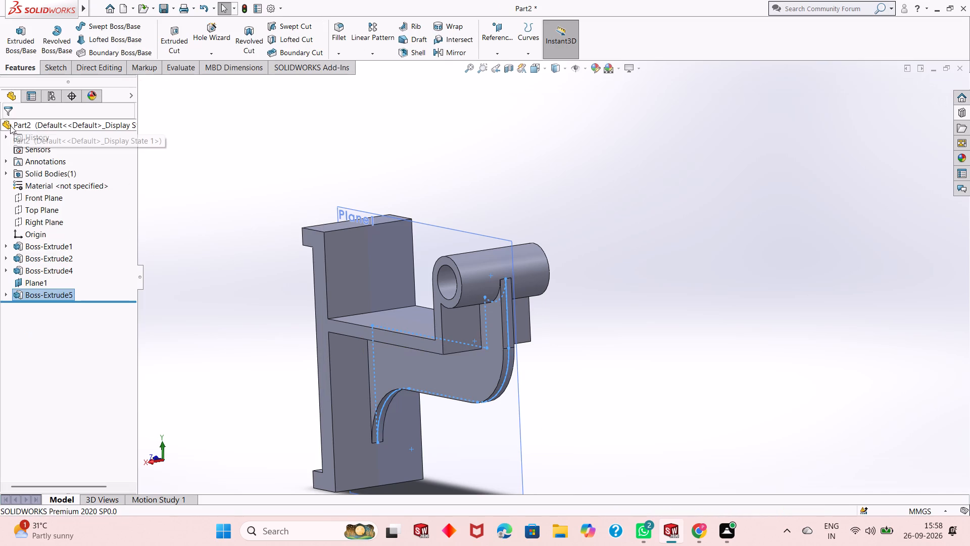
Hide Plane1.
{"action": "left_click", "coordinate": [405, 175]}
{"action": "right_click", "coordinate": [416, 232]}
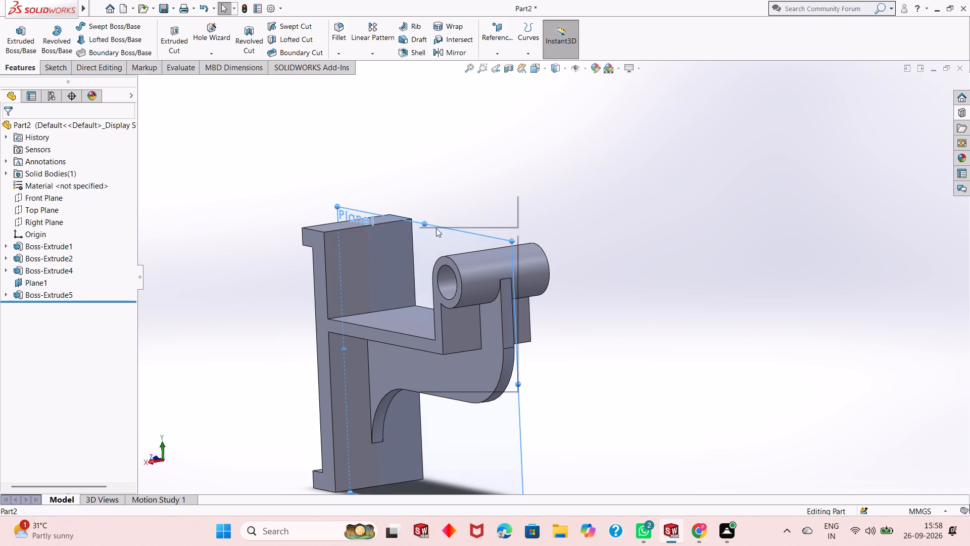
{"action": "left_click", "coordinate": [456, 217]}
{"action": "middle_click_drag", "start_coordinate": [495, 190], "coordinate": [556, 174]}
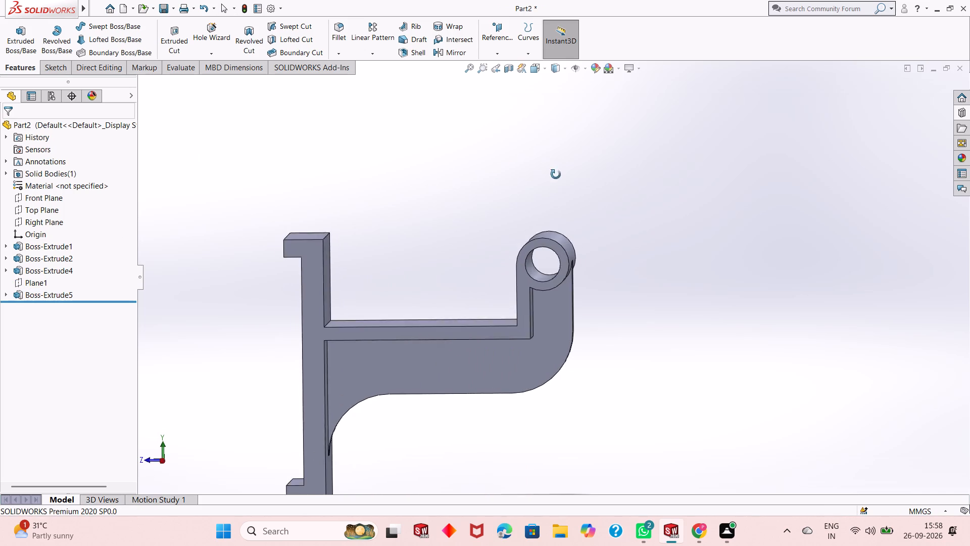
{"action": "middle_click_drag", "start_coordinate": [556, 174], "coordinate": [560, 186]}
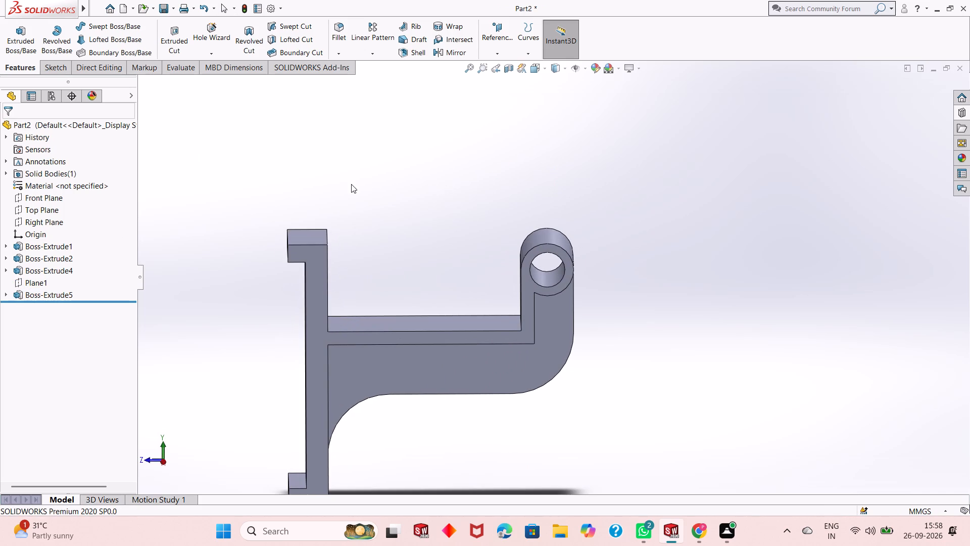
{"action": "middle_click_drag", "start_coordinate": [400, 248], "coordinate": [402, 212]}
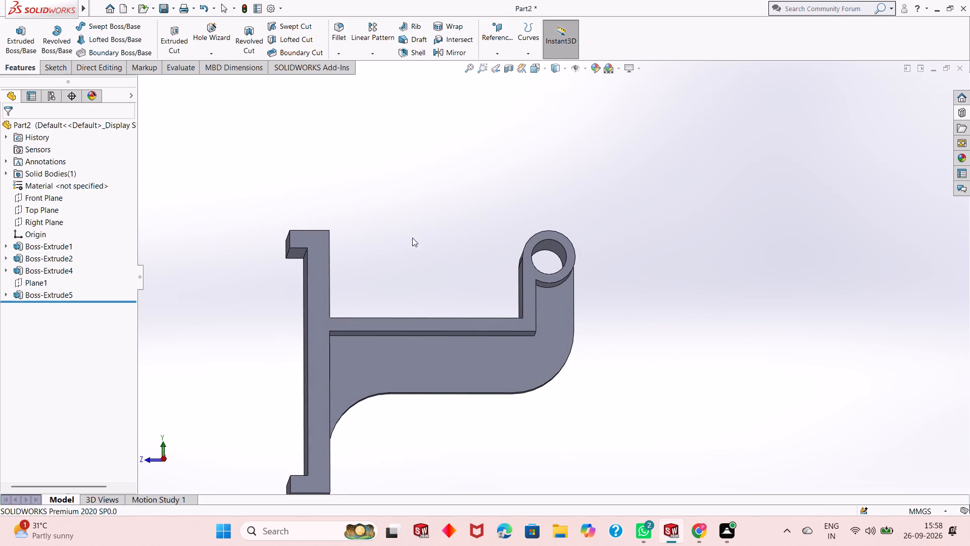
Show Plane1 and open a new sketch on it, viewed normal to the plane.
{"action": "scroll", "coordinate": [413, 239], "scroll_direction": "down", "scroll_amount": 1}
{"action": "middle_click_drag", "start_coordinate": [415, 238], "coordinate": [401, 268]}
{"action": "scroll", "coordinate": [401, 268], "scroll_direction": "up", "scroll_amount": 2}
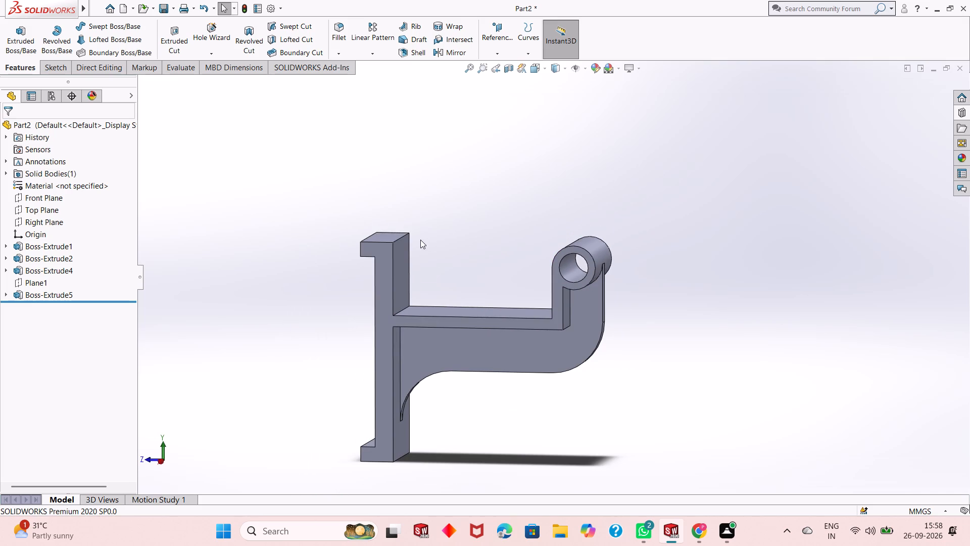
{"action": "left_click", "coordinate": [33, 285]}
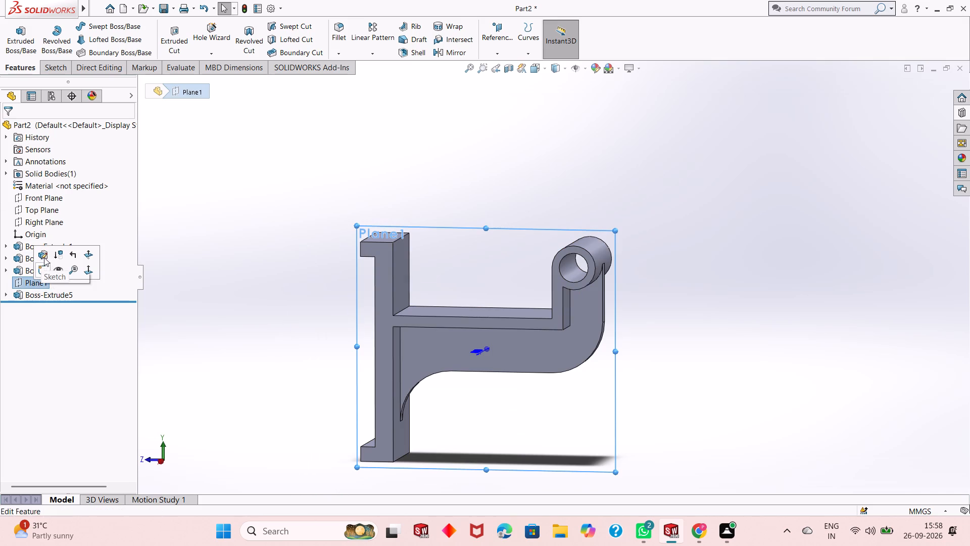
{"action": "left_click", "coordinate": [57, 270]}
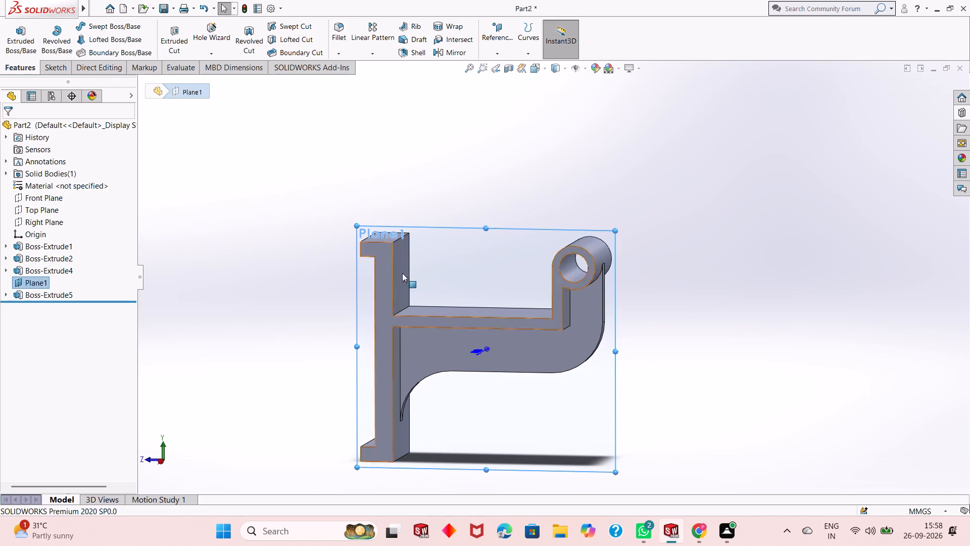
{"action": "right_click", "coordinate": [450, 242]}
{"action": "left_click", "coordinate": [475, 228]}
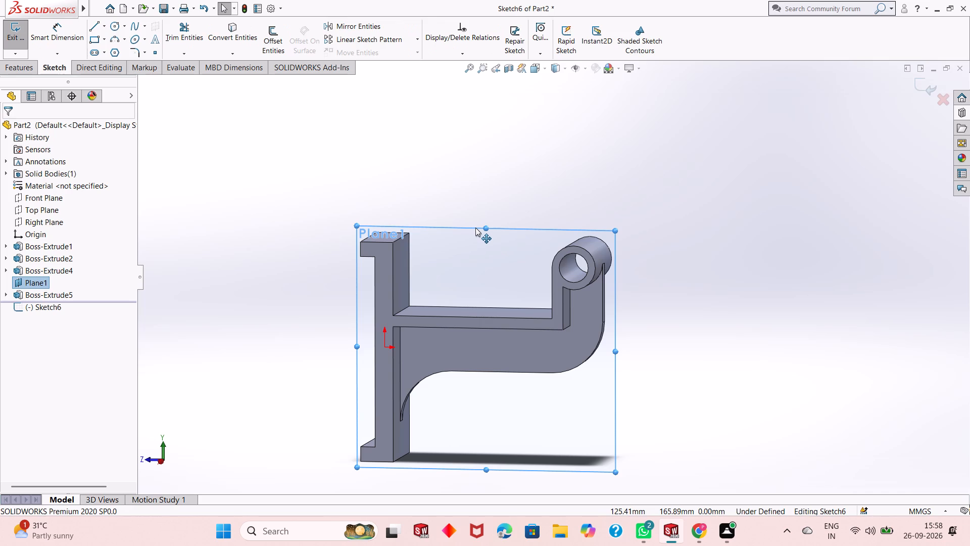
{"action": "key", "text": "ctrl+8"}
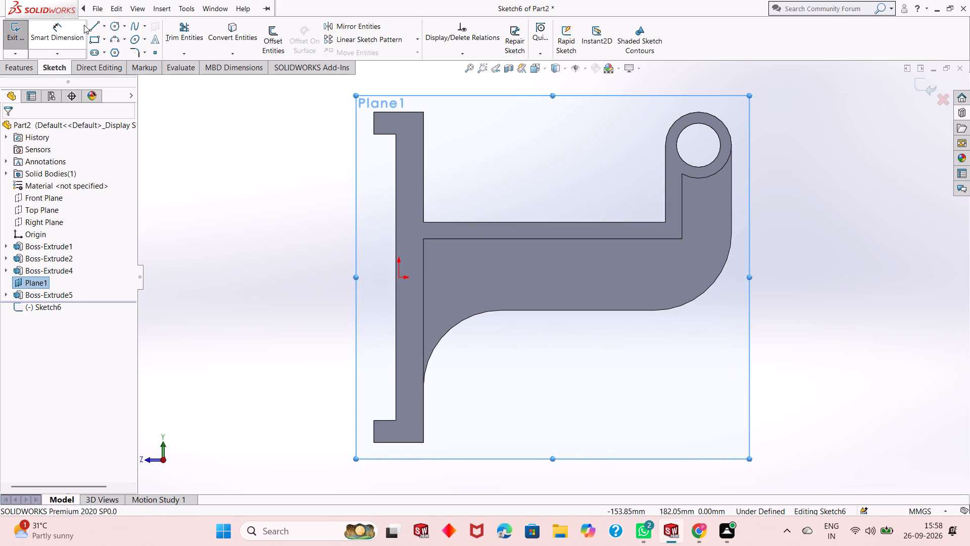
Sketch a 150 mm radius three-point arc from the C-shaped plate's upper arm-side corner to the arm's top edge.
{"action": "left_click", "coordinate": [92, 24]}
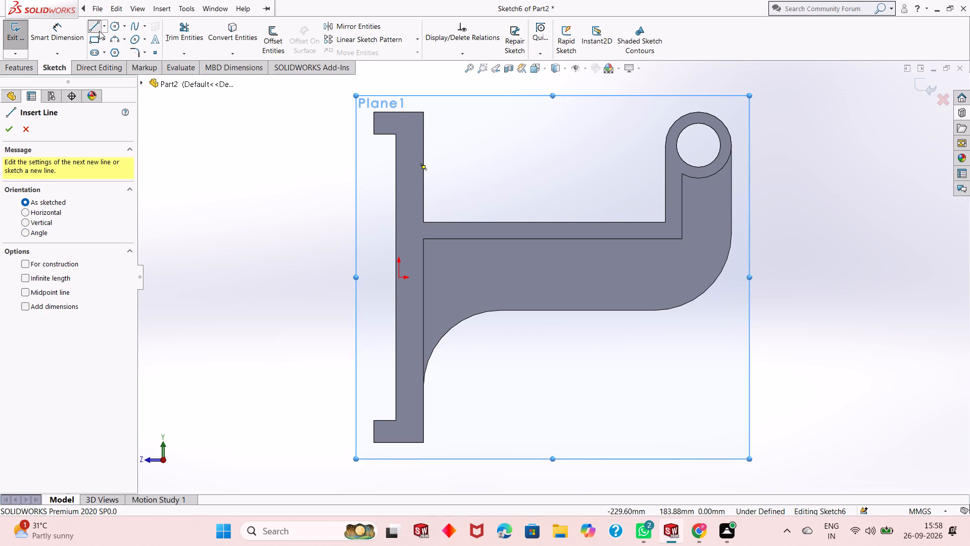
{"action": "left_click", "coordinate": [118, 39]}
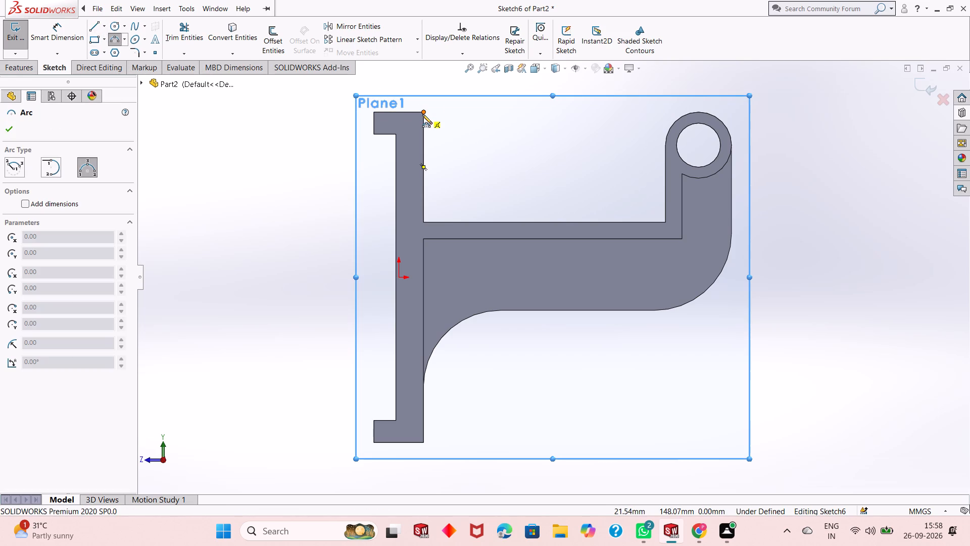
{"action": "left_click", "coordinate": [422, 114]}
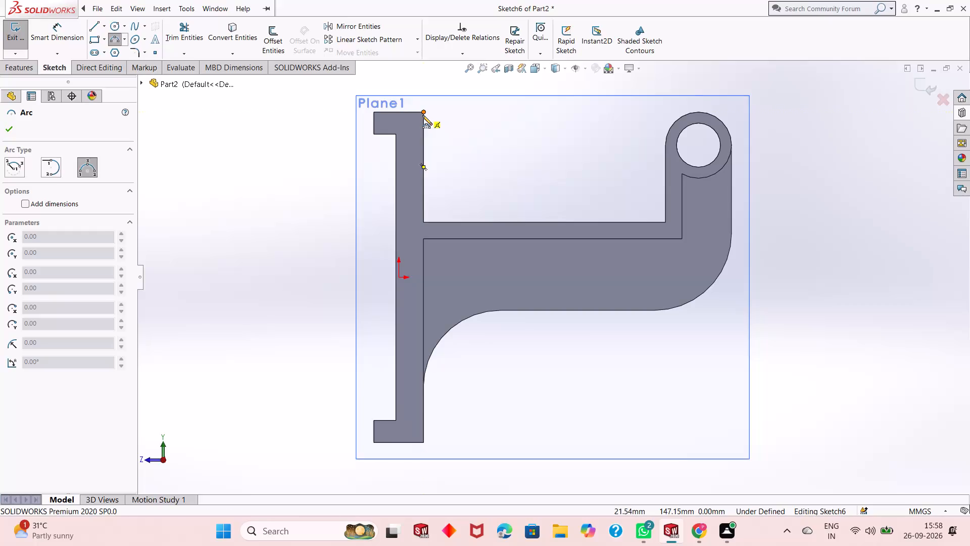
{"action": "left_click", "coordinate": [561, 223]}
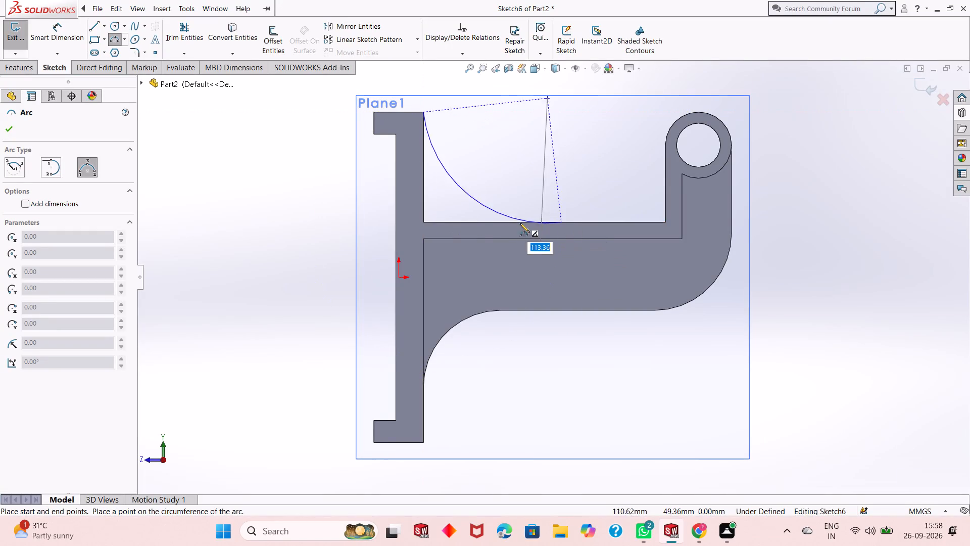
{"action": "type", "text": "11"}
{"action": "key", "text": "BackSpace"}
{"action": "key", "text": "0"}
{"action": "key", "text": "BackSpace"}
{"action": "type", "text": "50"}
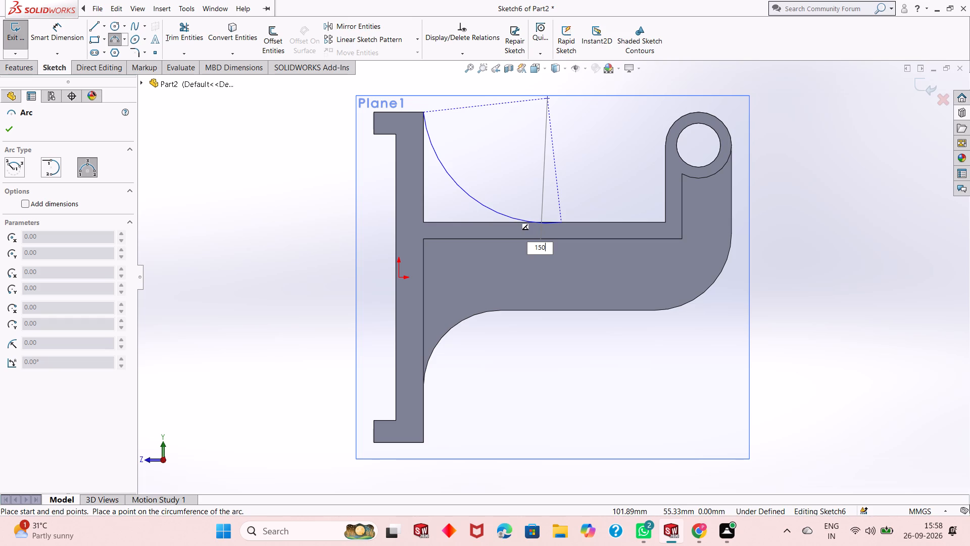
{"action": "key", "text": "Return"}
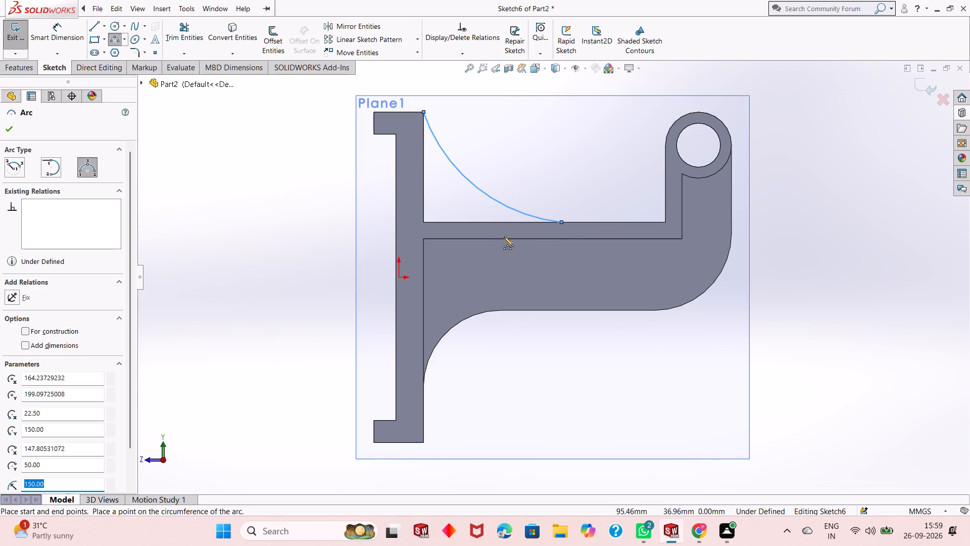
{"action": "scroll", "coordinate": [504, 237], "scroll_direction": "up", "scroll_amount": 1}
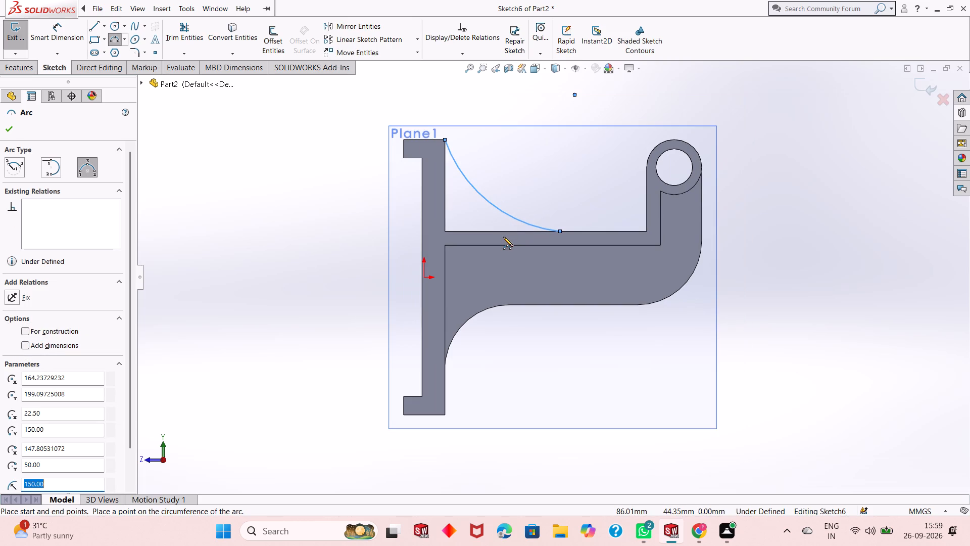
{"action": "scroll", "coordinate": [503, 237], "scroll_direction": "up", "scroll_amount": 2}
{"action": "scroll", "coordinate": [504, 233], "scroll_direction": "down", "scroll_amount": 2}
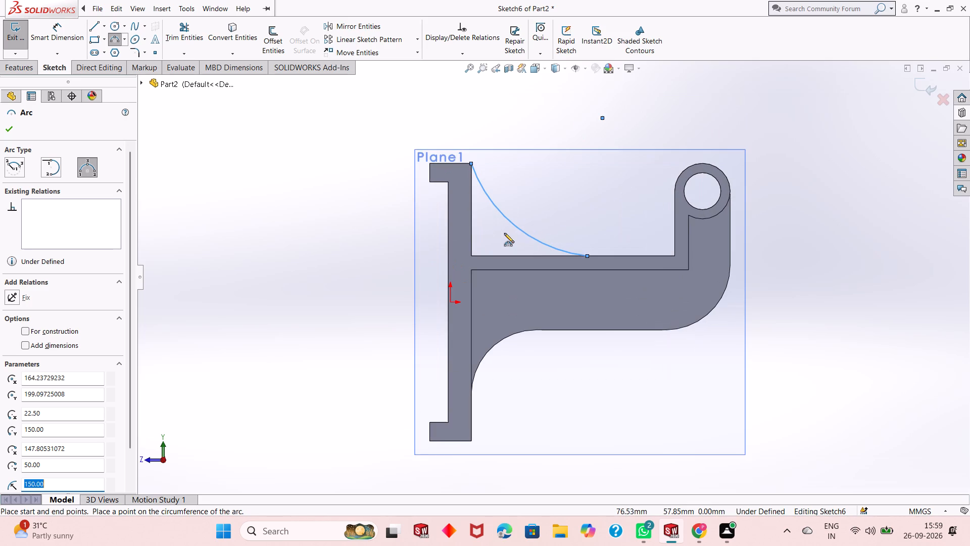
{"action": "right_click", "coordinate": [338, 219]}
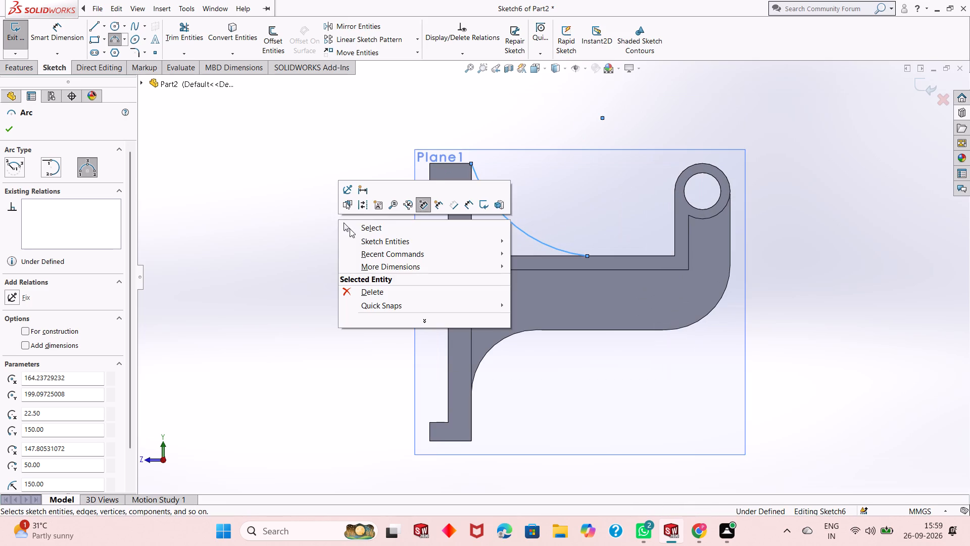
{"action": "left_click", "coordinate": [350, 229]}
Add a 150 mm radius dimension to the arc.
{"action": "left_click", "coordinate": [74, 42]}
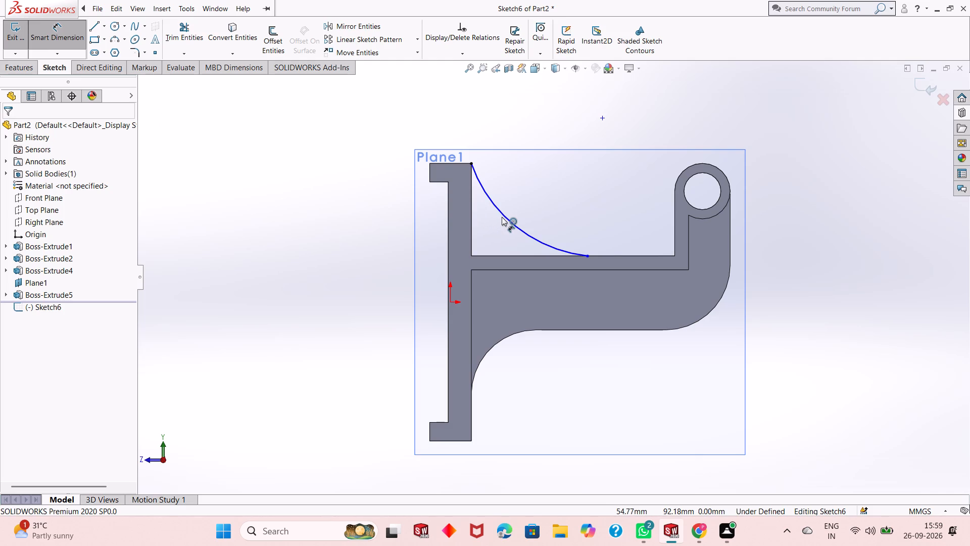
{"action": "left_click", "coordinate": [525, 232]}
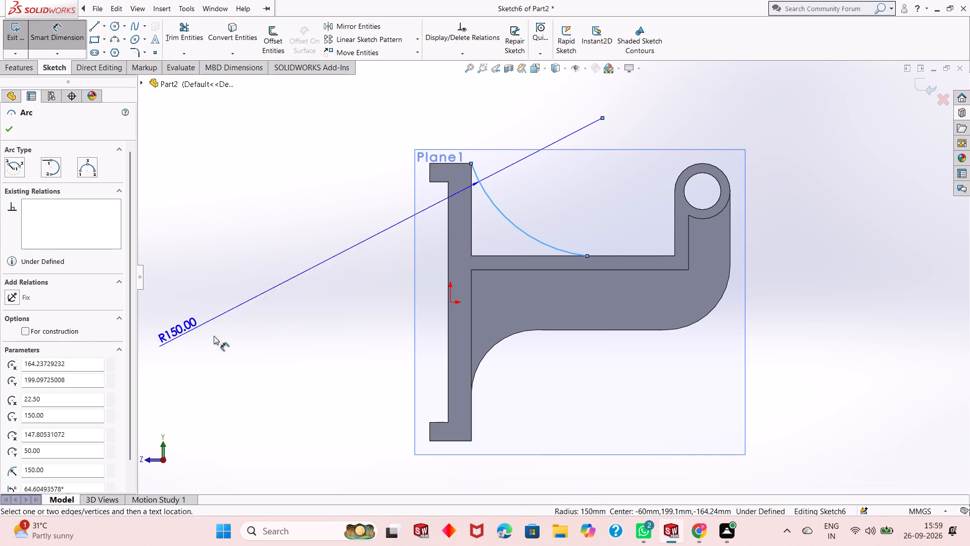
{"action": "left_click", "coordinate": [358, 301]}
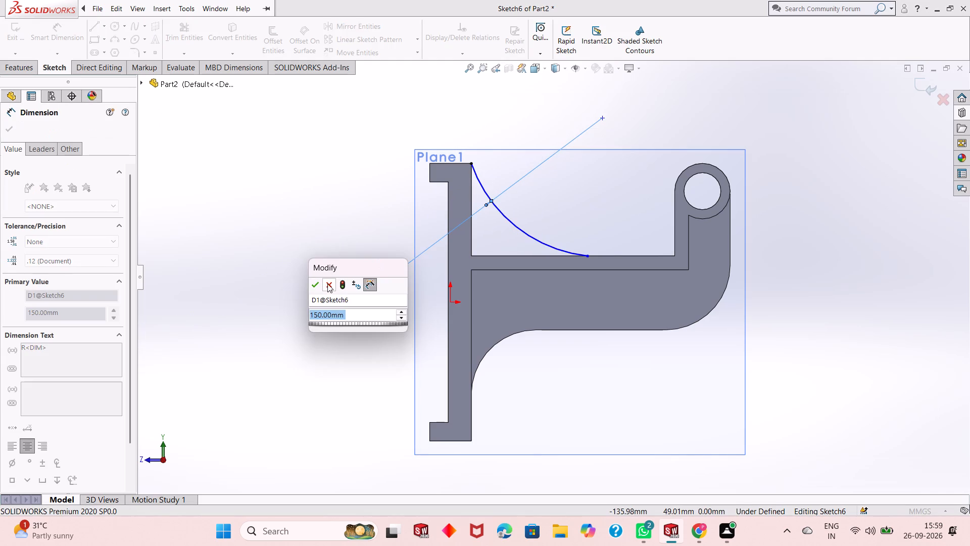
{"action": "left_click", "coordinate": [318, 285]}
{"action": "right_click", "coordinate": [224, 191]}
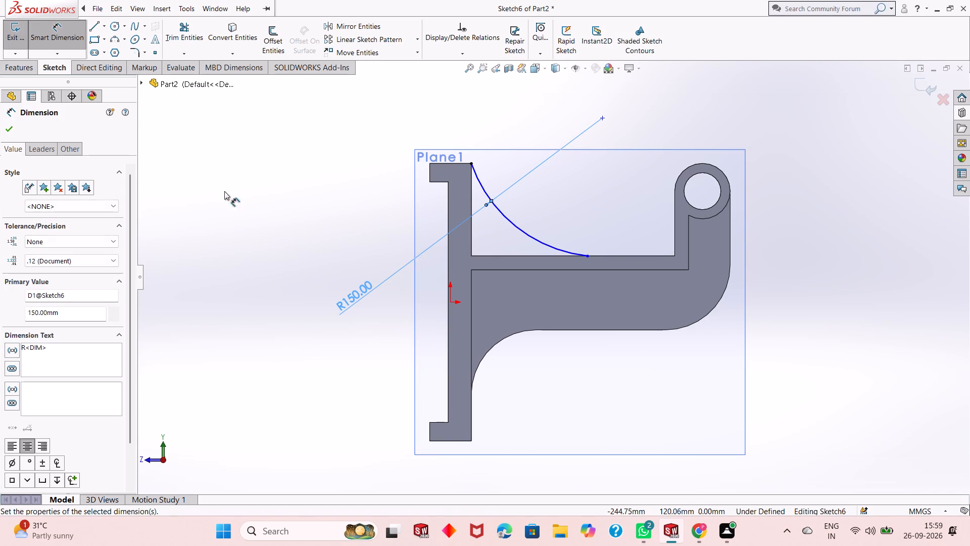
{"action": "left_click", "coordinate": [249, 223]}
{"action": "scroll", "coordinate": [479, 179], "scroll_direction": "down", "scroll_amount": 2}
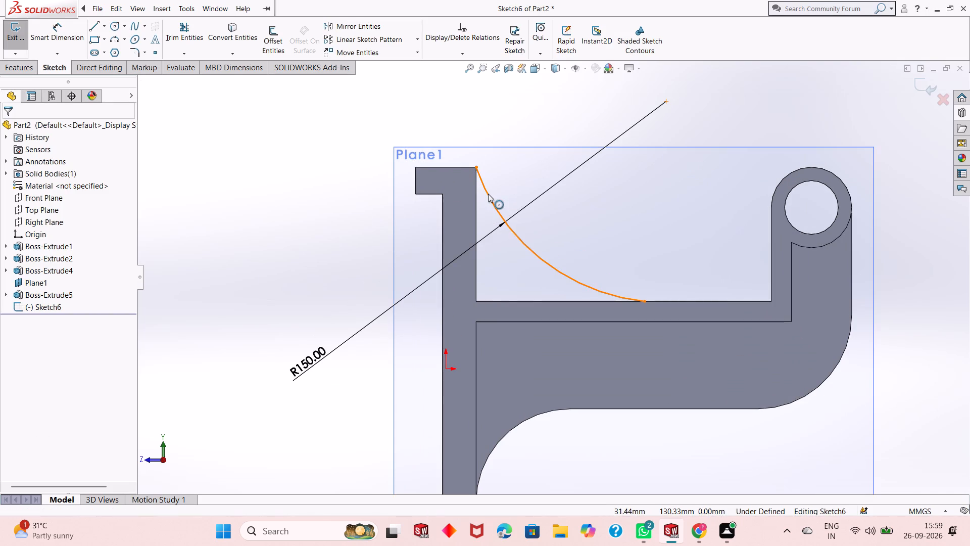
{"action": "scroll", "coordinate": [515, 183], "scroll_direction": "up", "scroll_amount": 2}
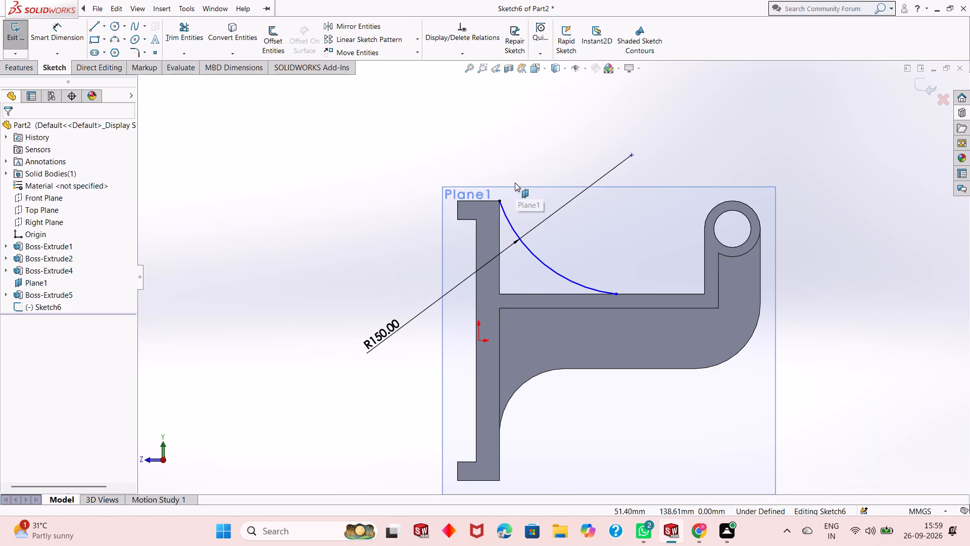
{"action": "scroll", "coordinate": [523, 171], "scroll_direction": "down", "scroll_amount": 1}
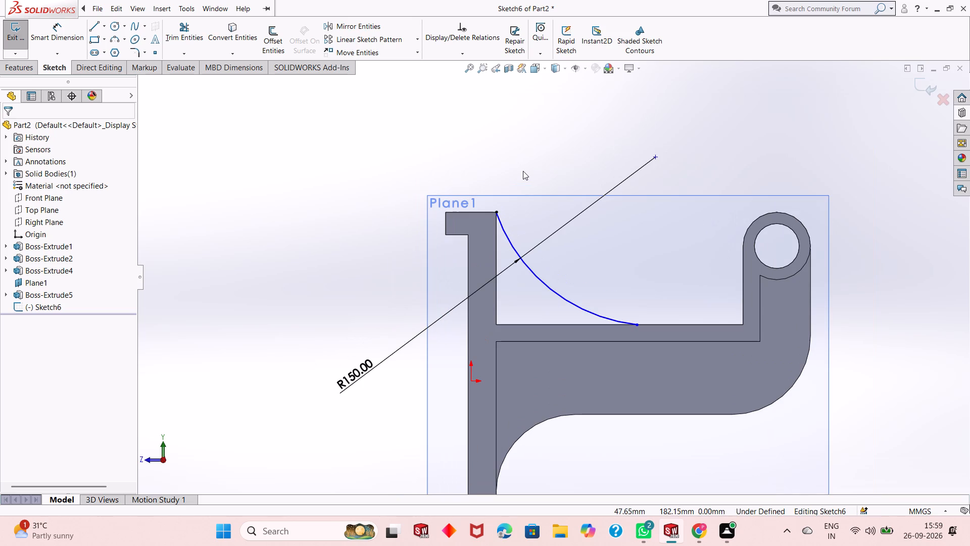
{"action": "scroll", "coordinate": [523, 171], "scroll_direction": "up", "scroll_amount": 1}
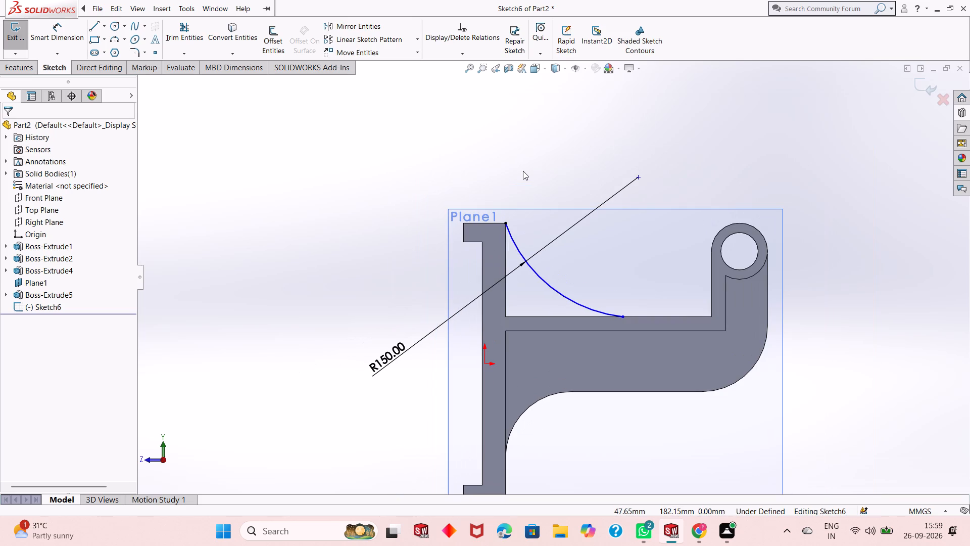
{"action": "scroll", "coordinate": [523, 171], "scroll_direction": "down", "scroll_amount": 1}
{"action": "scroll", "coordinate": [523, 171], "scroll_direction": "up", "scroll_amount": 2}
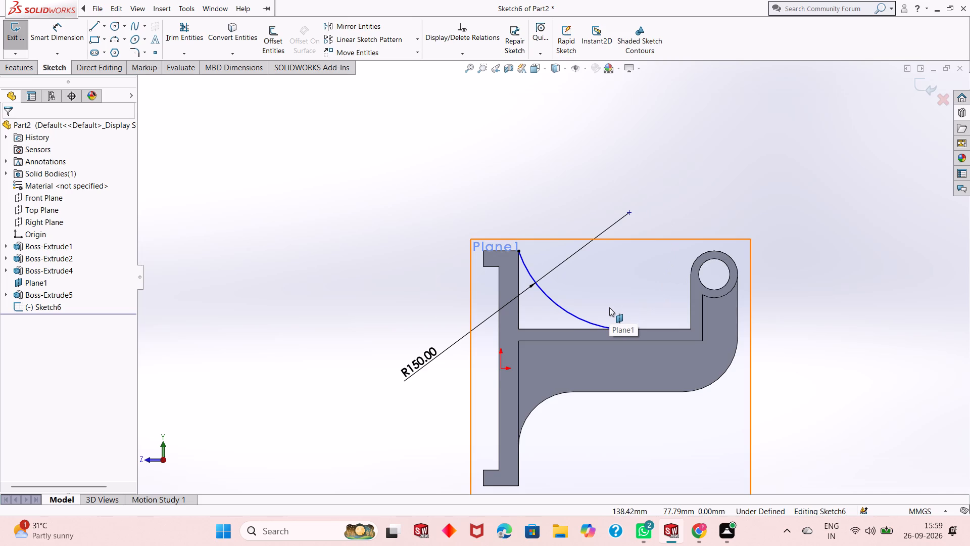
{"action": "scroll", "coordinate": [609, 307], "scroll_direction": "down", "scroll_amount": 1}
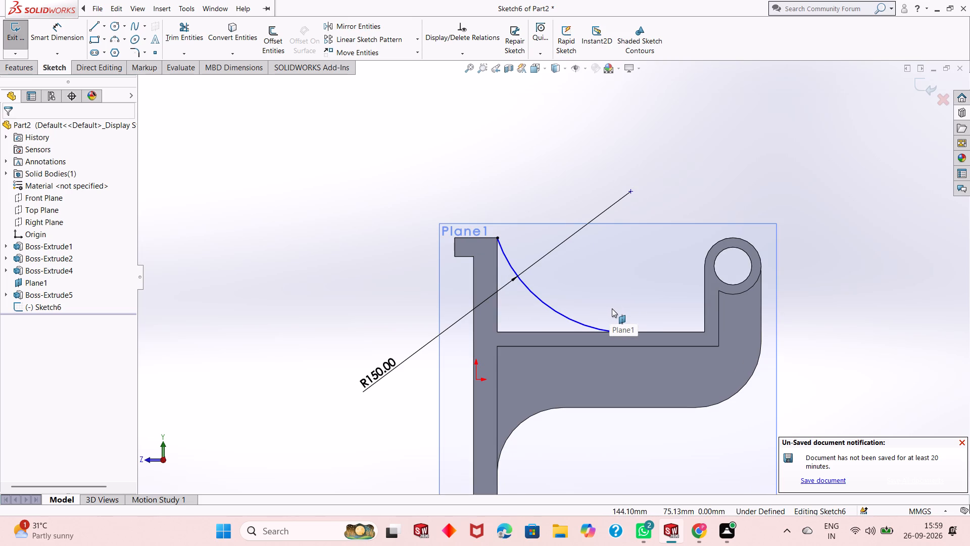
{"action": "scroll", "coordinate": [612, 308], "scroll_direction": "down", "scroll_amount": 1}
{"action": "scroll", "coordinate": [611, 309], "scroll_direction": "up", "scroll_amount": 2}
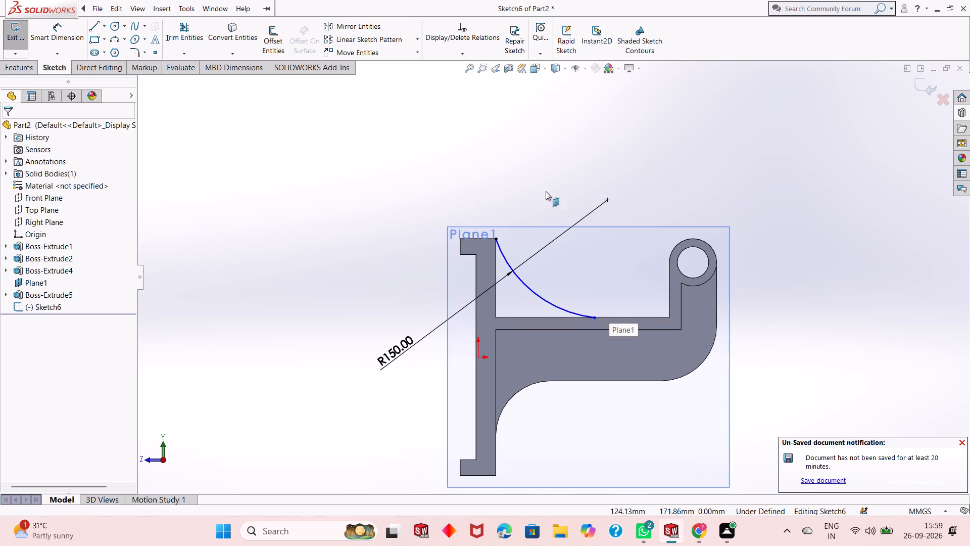
Make the 150 mm arc tangent to the arm's top edge.
{"action": "left_click", "coordinate": [515, 270]}
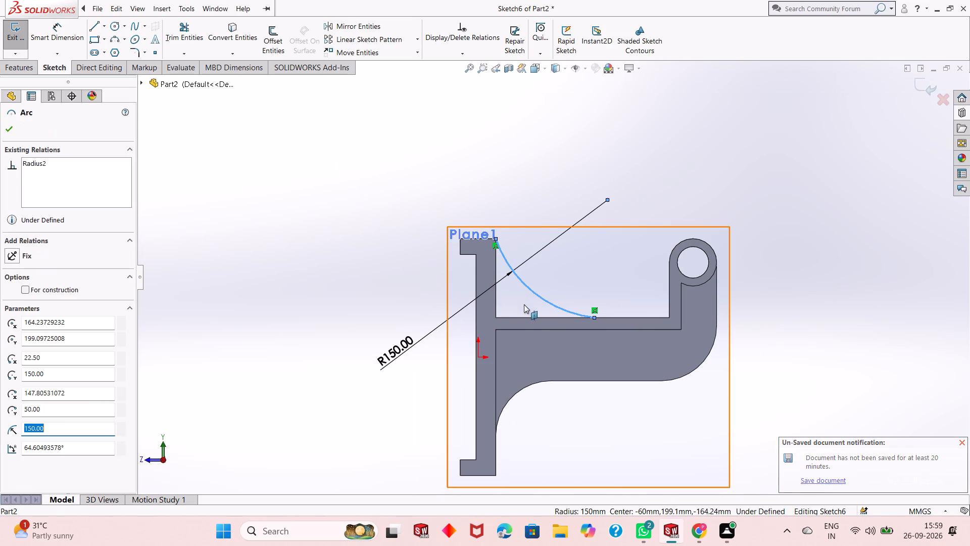
{"action": "left_click", "coordinate": [533, 316], "text": "ctrl"}
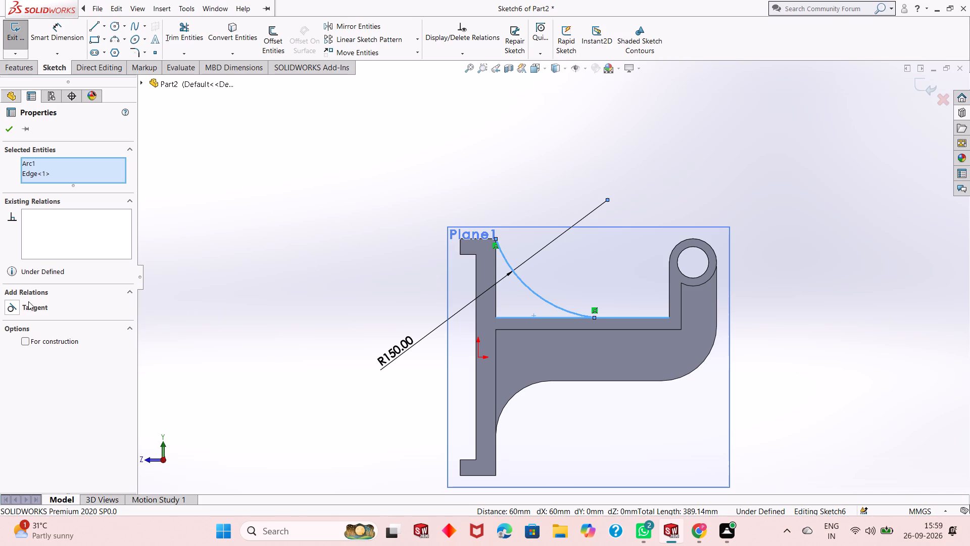
{"action": "left_click", "coordinate": [17, 309]}
{"action": "left_click", "coordinate": [4, 129]}
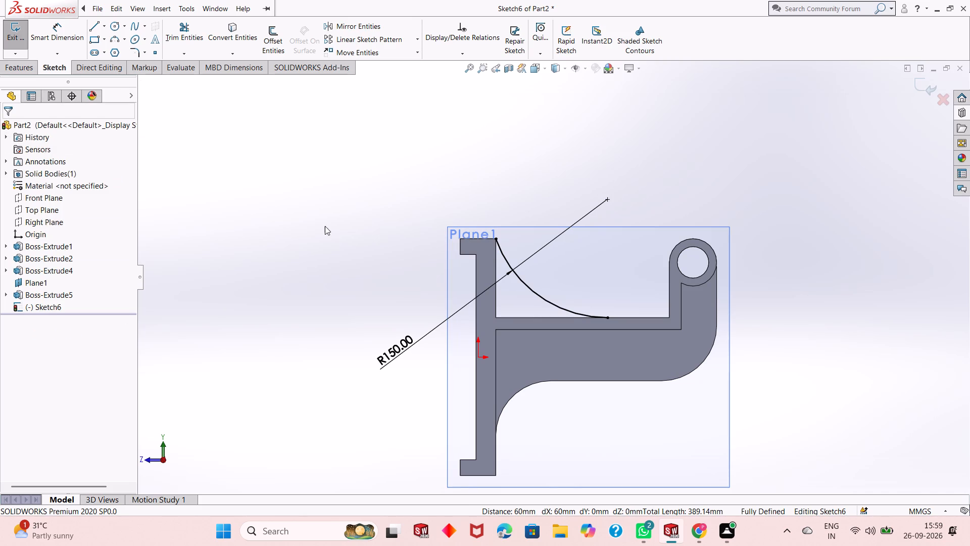
Create a 15 mm thick Rib from the 150 mm radius arc, filling the corner between the C-shaped plate and the arm.
{"action": "middle_click_drag", "start_coordinate": [516, 245], "coordinate": [475, 271]}
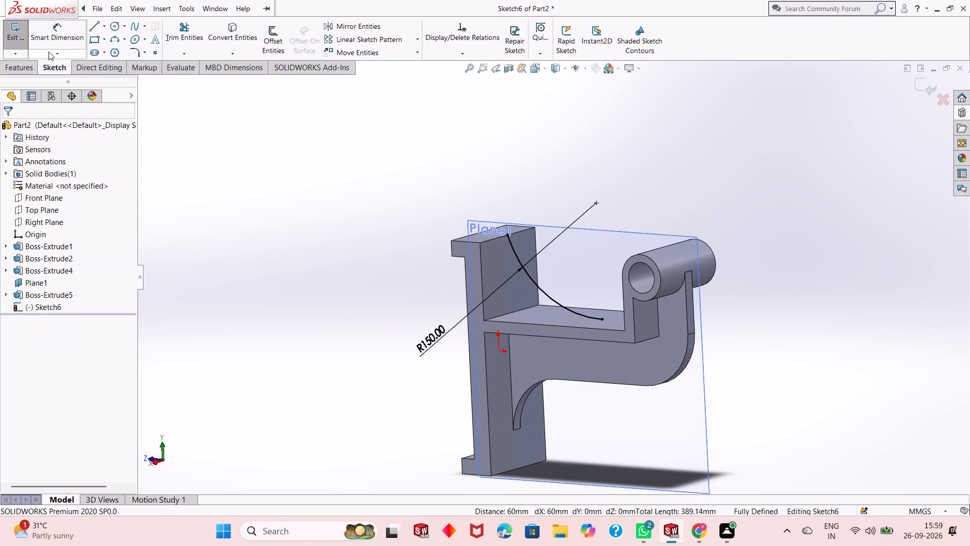
{"action": "left_click", "coordinate": [15, 69]}
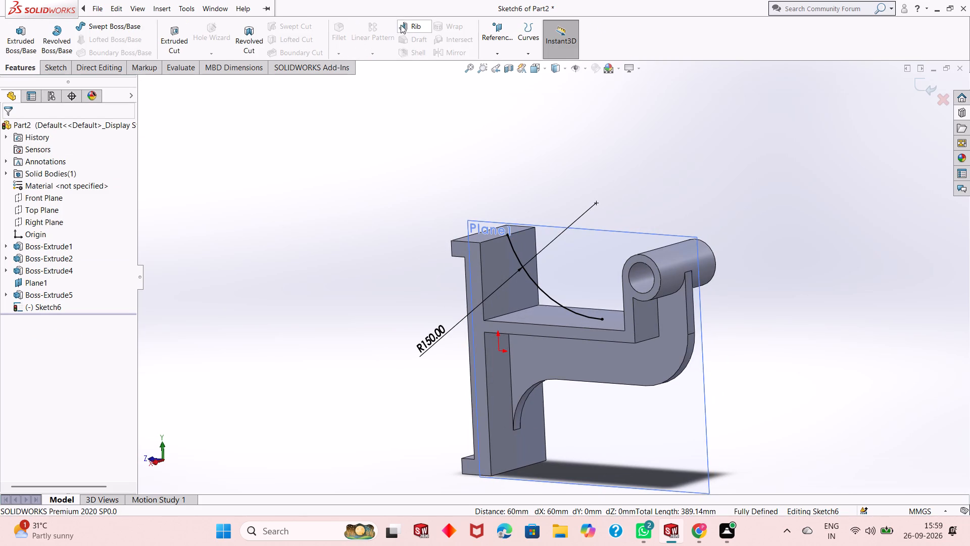
{"action": "left_click", "coordinate": [405, 26]}
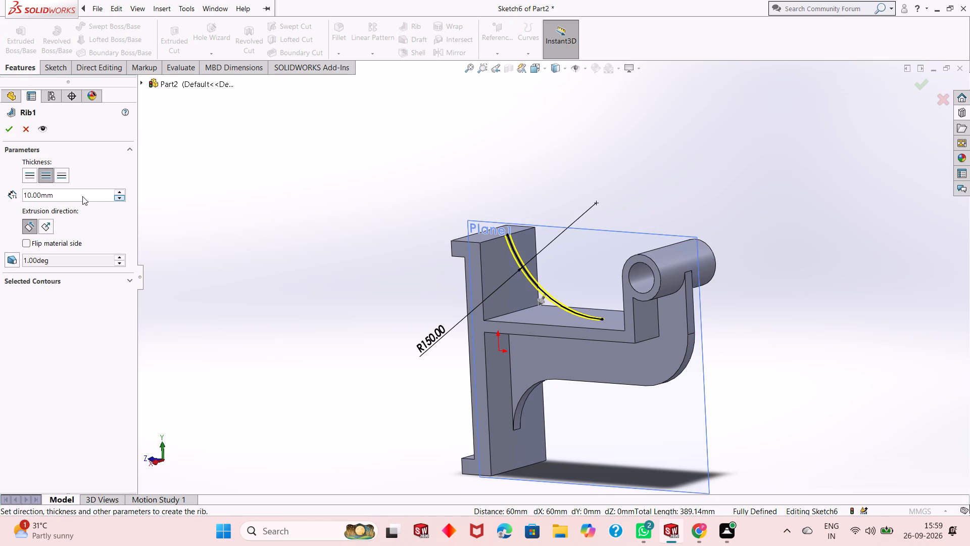
{"action": "double_click", "coordinate": [82, 196]}
{"action": "type", "text": "15"}
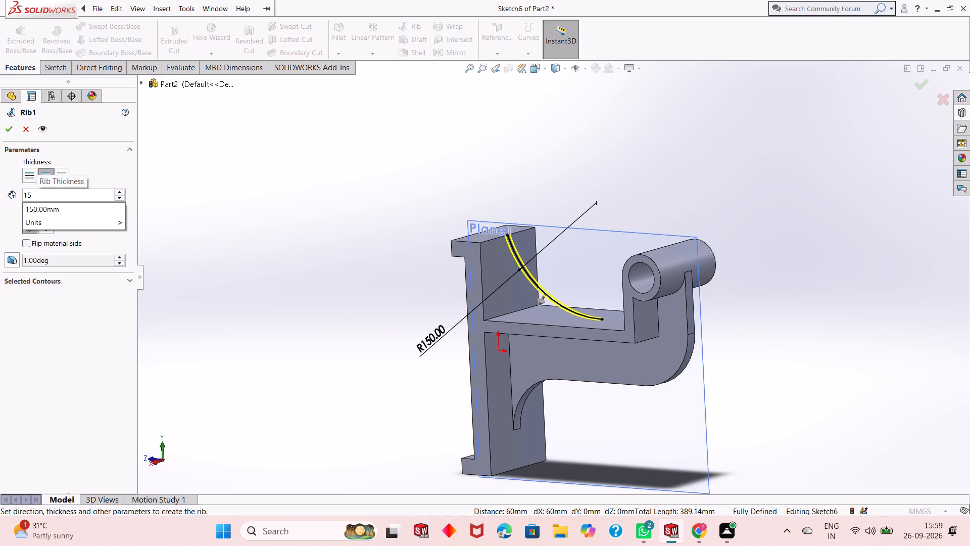
{"action": "key", "text": "Return"}
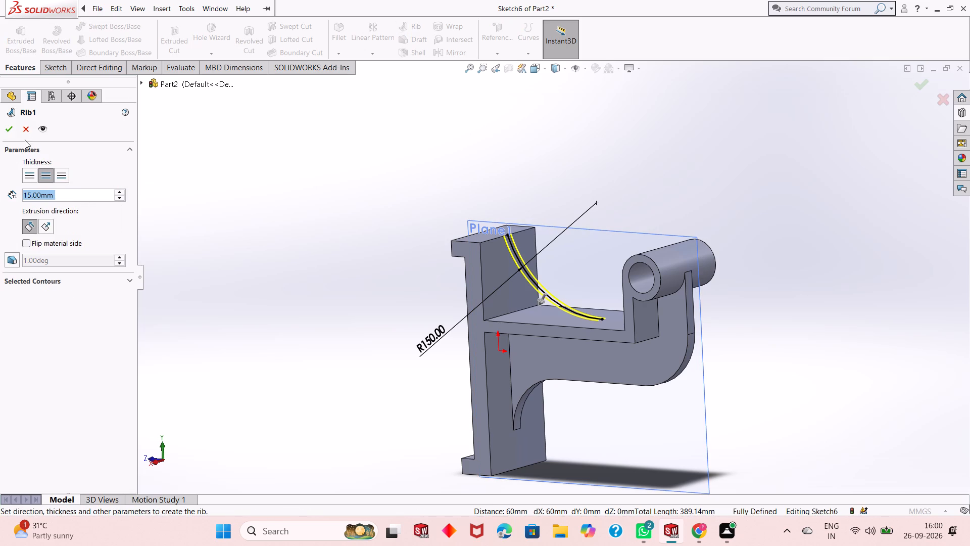
{"action": "left_click", "coordinate": [13, 131]}
{"action": "left_click", "coordinate": [230, 246]}
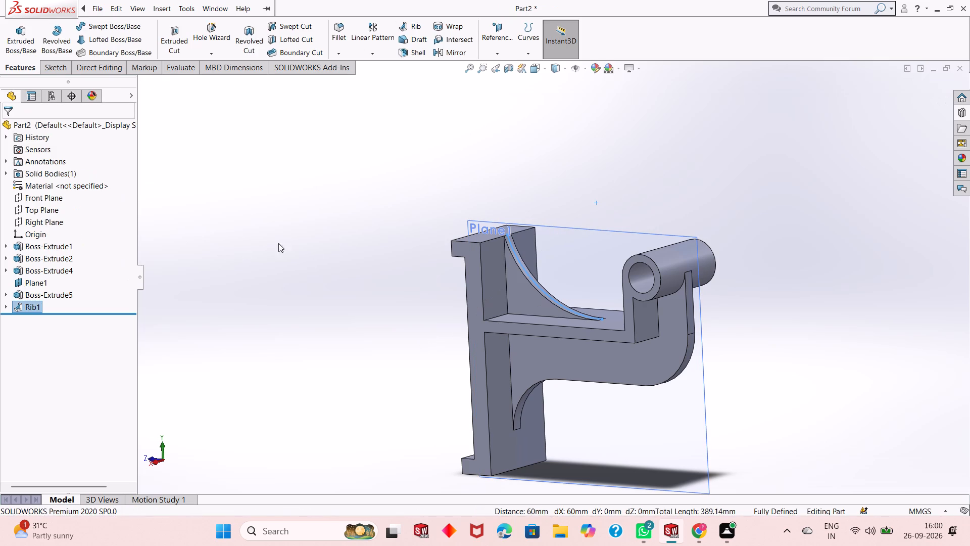
Hide Plane1.
{"action": "right_click", "coordinate": [567, 239]}
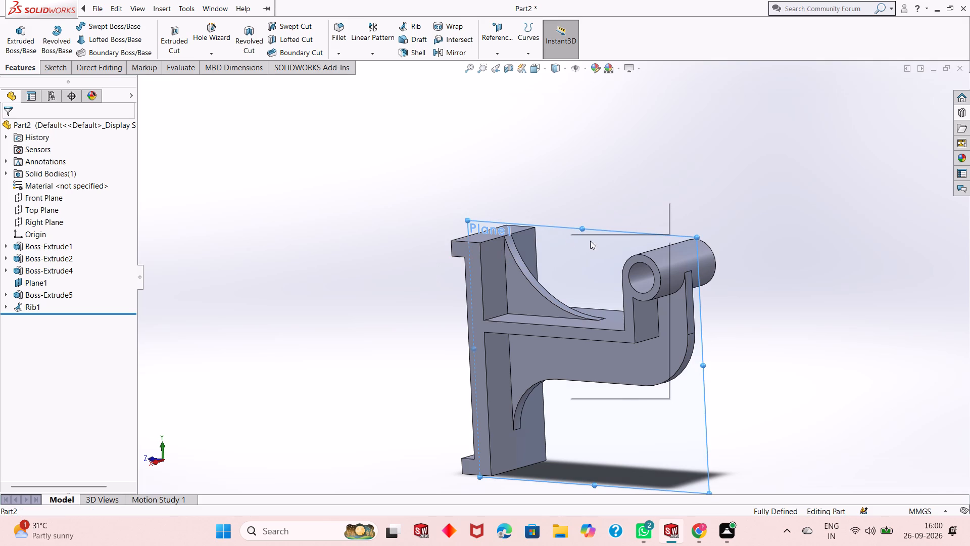
{"action": "left_click", "coordinate": [612, 223]}
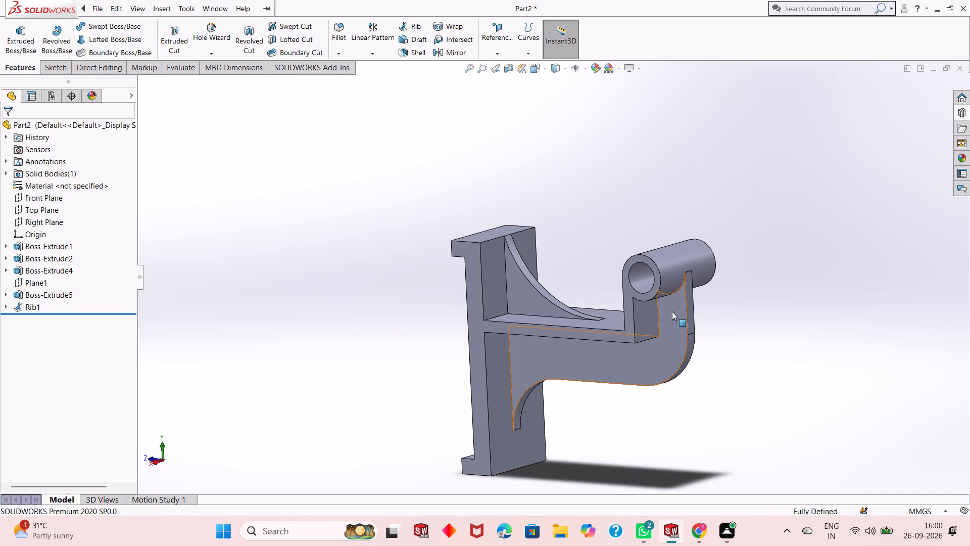
Examine the bracket from several angles, checking the upper and lower ribs, the plate and the ring boss.
{"action": "middle_click_drag", "start_coordinate": [672, 311], "coordinate": [623, 306]}
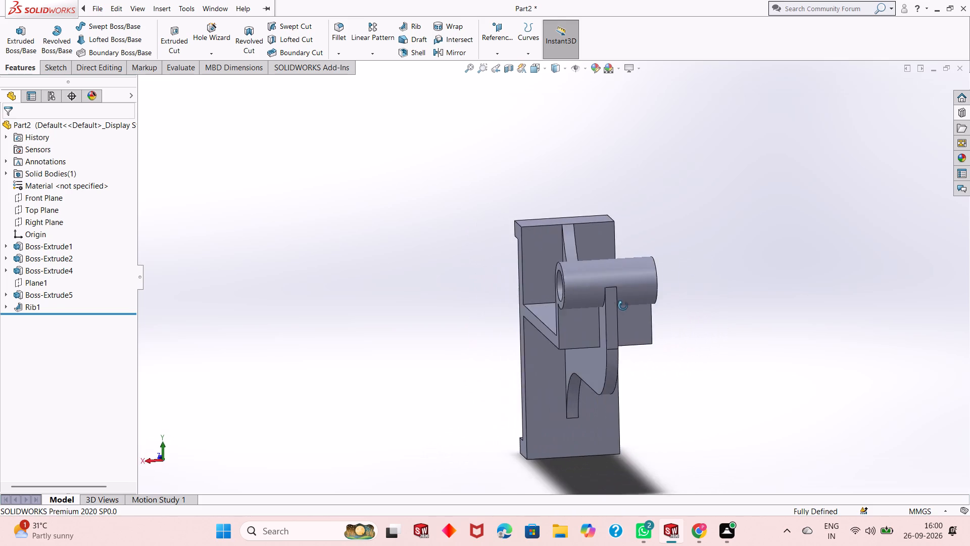
{"action": "middle_click_drag", "start_coordinate": [623, 306], "coordinate": [666, 284]}
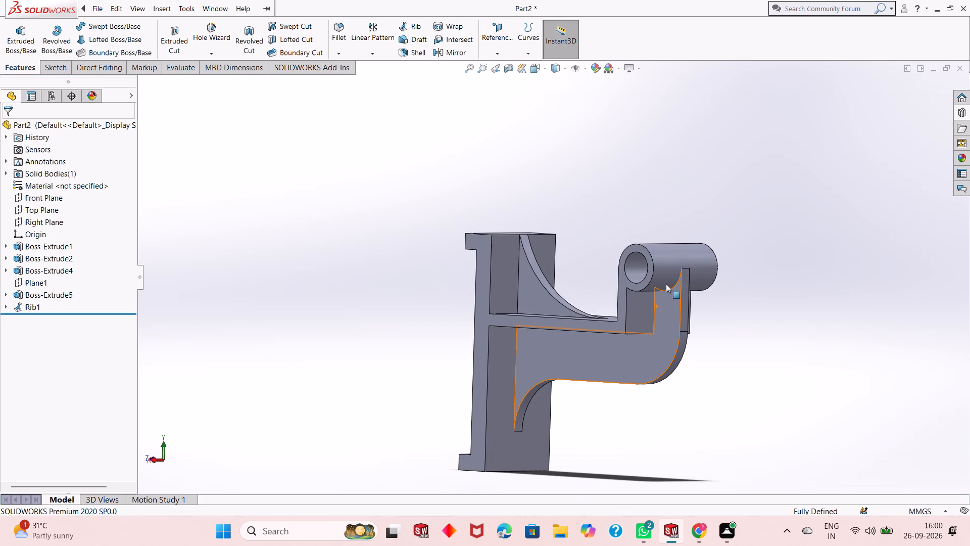
{"action": "scroll", "coordinate": [636, 248], "scroll_direction": "down", "scroll_amount": 1}
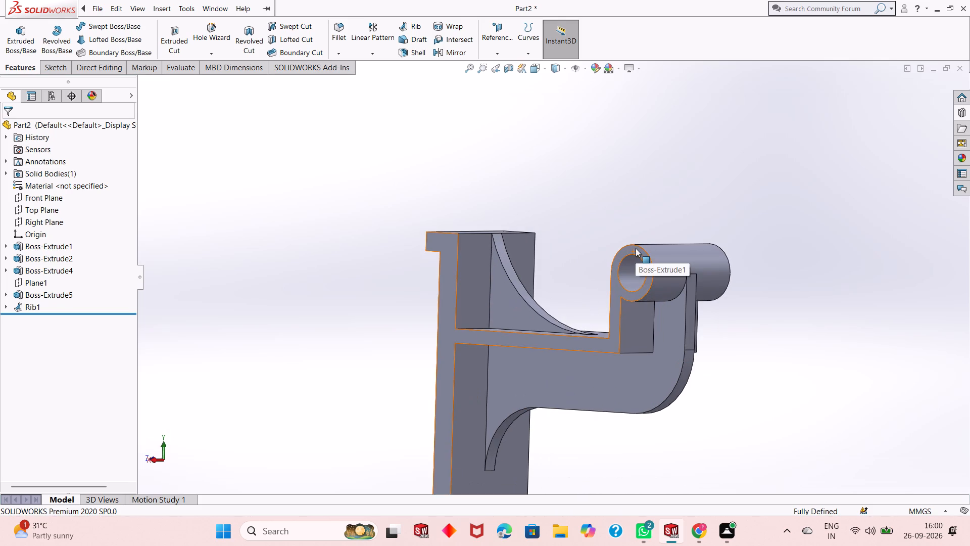
{"action": "scroll", "coordinate": [636, 248], "scroll_direction": "down", "scroll_amount": 2}
{"action": "scroll", "coordinate": [562, 286], "scroll_direction": "up", "scroll_amount": 3}
{"action": "middle_click_drag", "start_coordinate": [547, 302], "coordinate": [553, 362]}
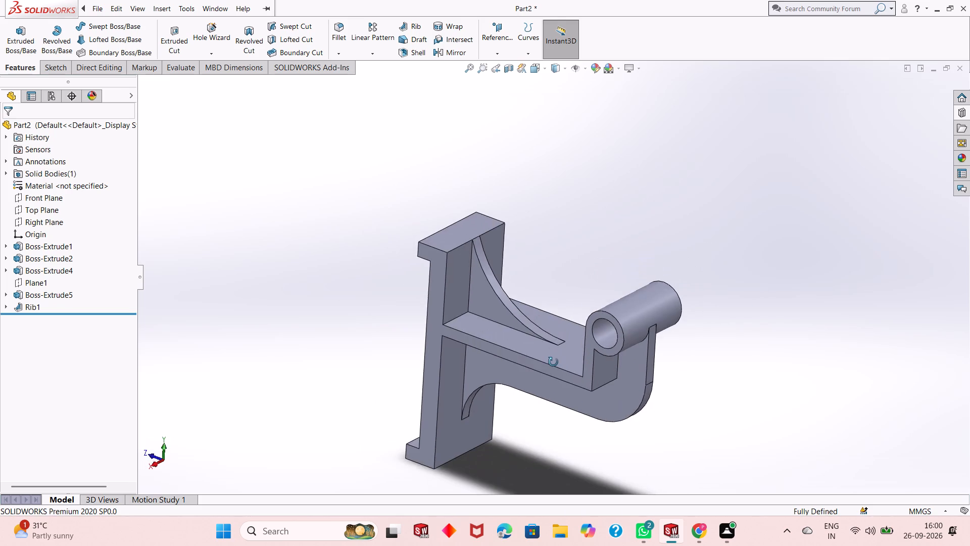
{"action": "middle_click_drag", "start_coordinate": [553, 362], "coordinate": [540, 361]}
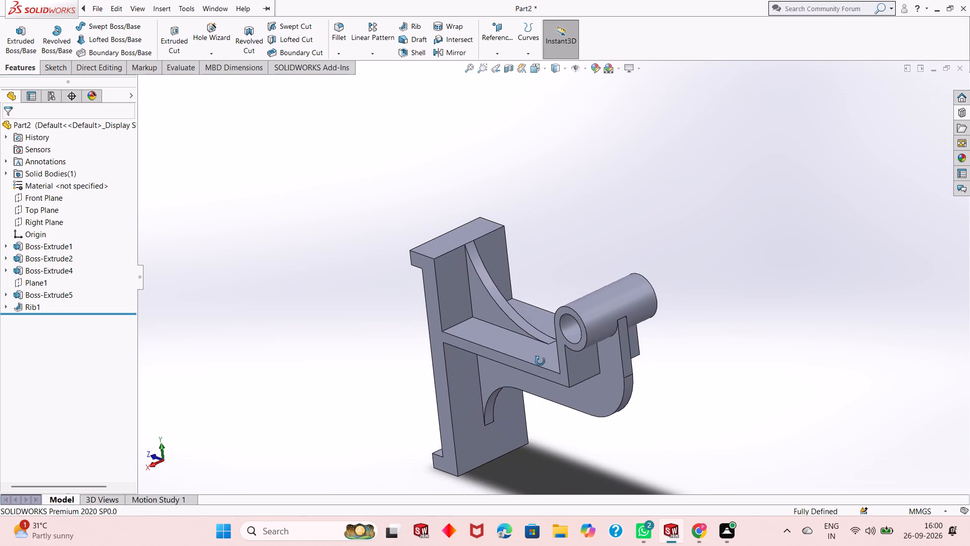
{"action": "middle_click_drag", "start_coordinate": [540, 361], "coordinate": [558, 375]}
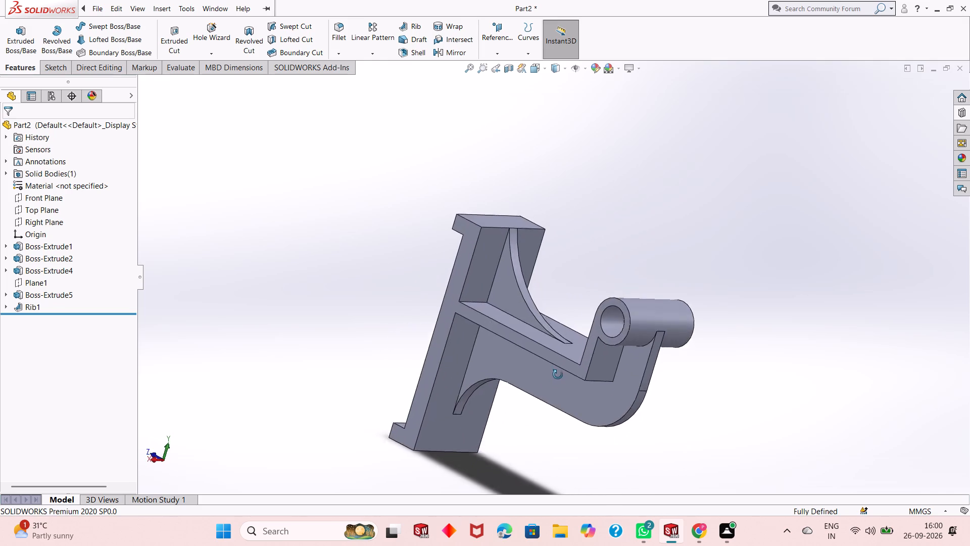
{"action": "middle_click_drag", "start_coordinate": [558, 375], "coordinate": [559, 368]}
{"action": "middle_click_drag", "start_coordinate": [559, 361], "coordinate": [567, 302]}
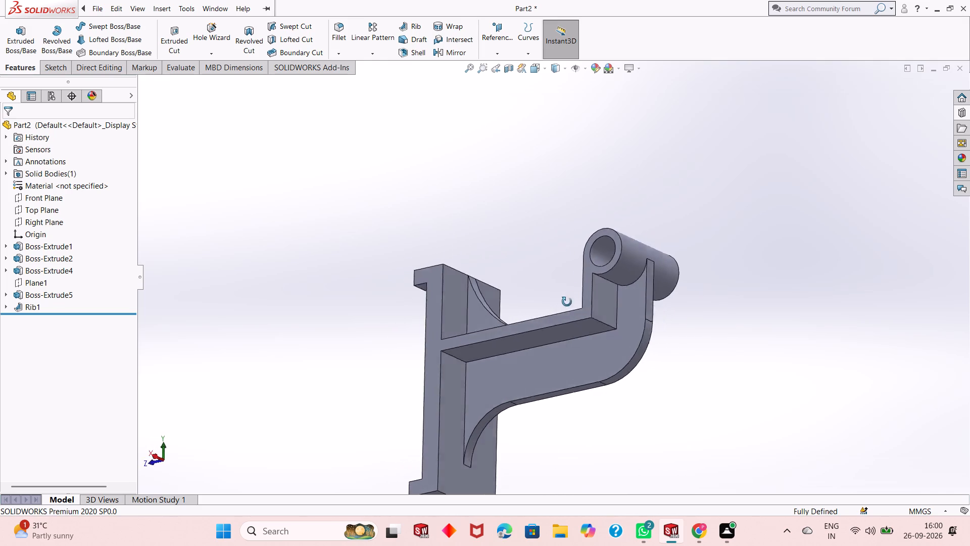
{"action": "middle_click_drag", "start_coordinate": [567, 302], "coordinate": [506, 394]}
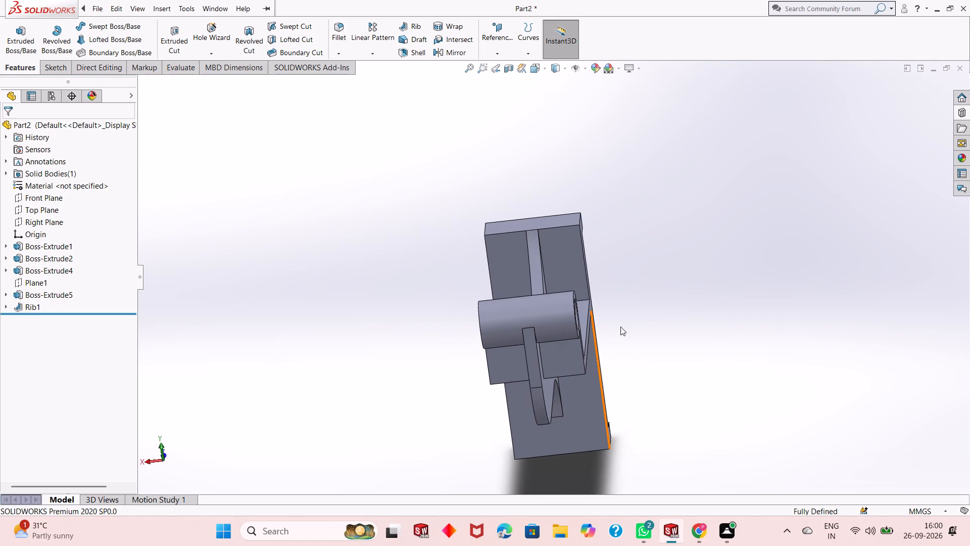
{"action": "scroll", "coordinate": [620, 327], "scroll_direction": "up", "scroll_amount": 1}
{"action": "middle_click_drag", "start_coordinate": [620, 327], "coordinate": [657, 287]}
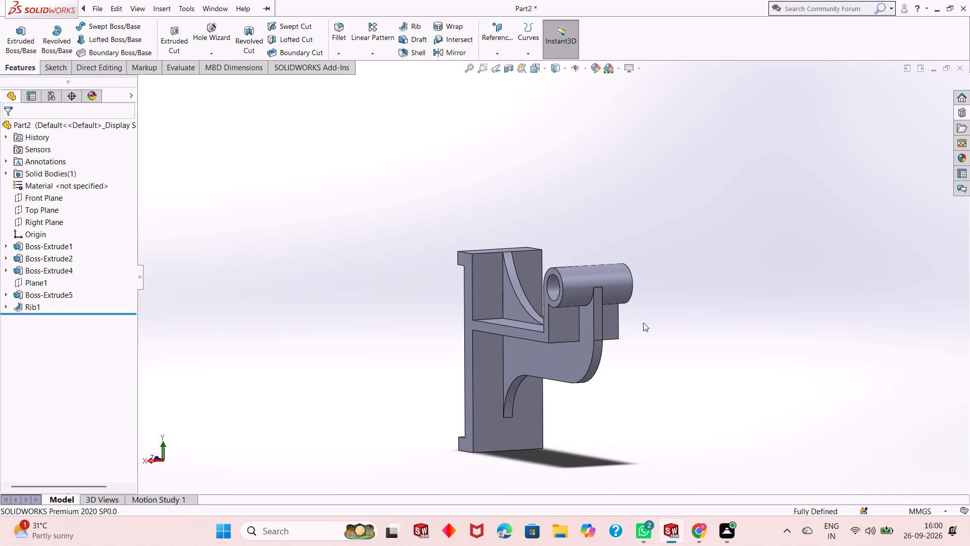
{"action": "middle_click_drag", "start_coordinate": [619, 334], "coordinate": [664, 338]}
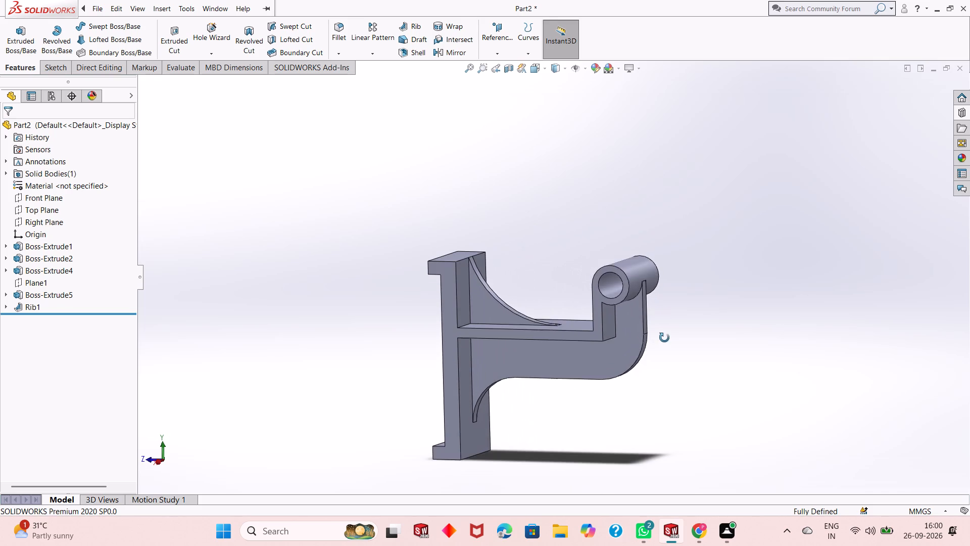
{"action": "middle_click_drag", "start_coordinate": [664, 338], "coordinate": [649, 361]}
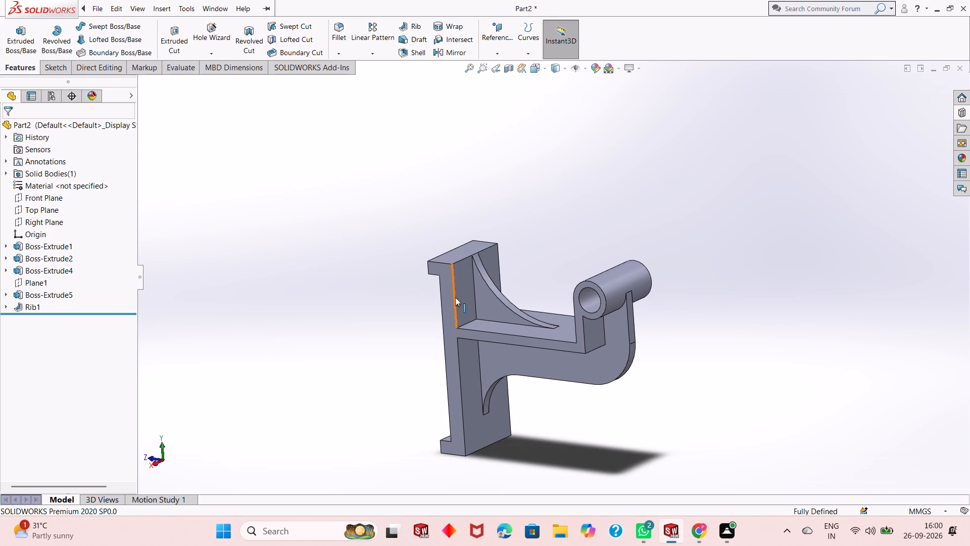
Open a new sketch on the C-shaped plate's arm-side face beside the upper rib, viewed normal to the face.
{"action": "left_click", "coordinate": [470, 297]}
{"action": "left_click", "coordinate": [515, 262]}
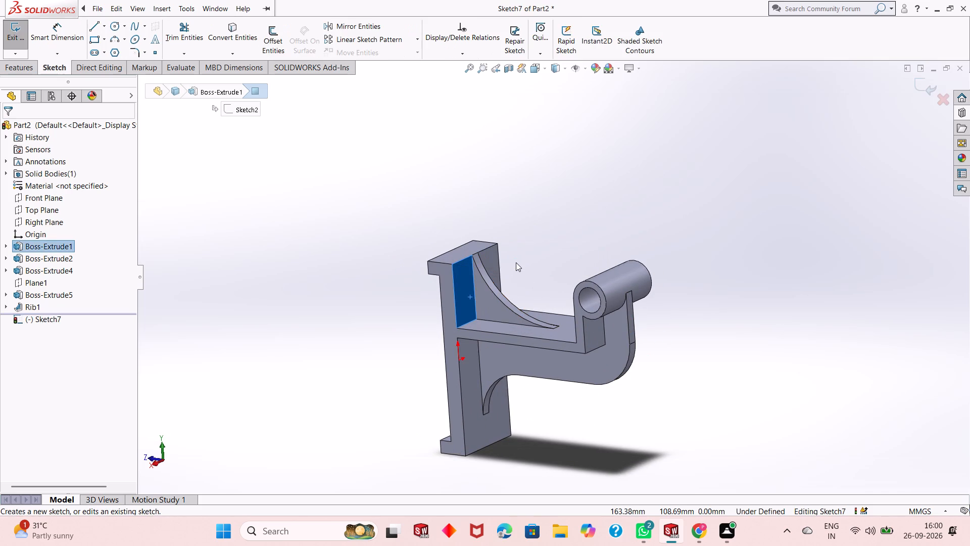
{"action": "key", "text": "ctrl+8"}
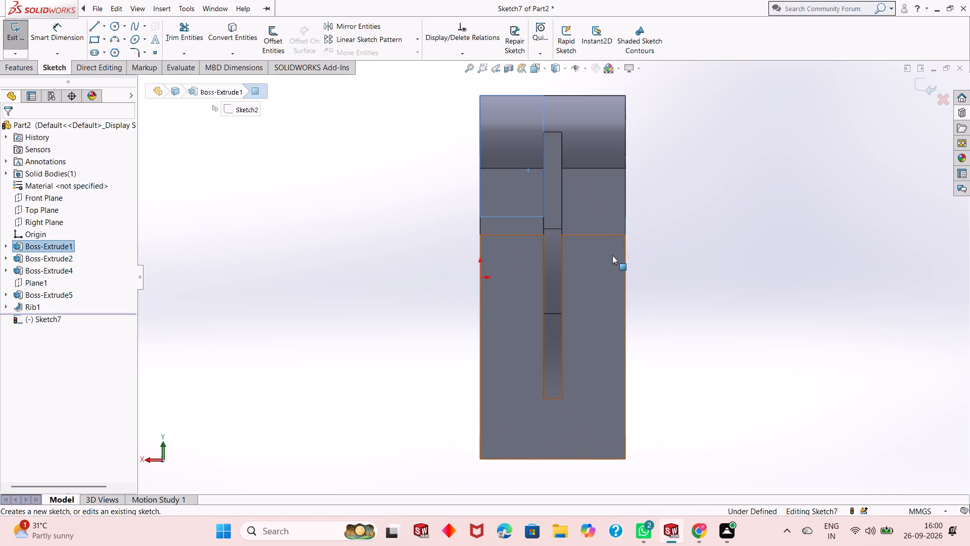
{"action": "key", "text": "Escape"}
Sketch four aligned circles of about 13 to 15 mm radius on the plate face, one each side of the ribs above and below the arm.
{"action": "middle_click_drag", "start_coordinate": [615, 253], "coordinate": [636, 300]}
{"action": "scroll", "coordinate": [620, 282], "scroll_direction": "up", "scroll_amount": 2}
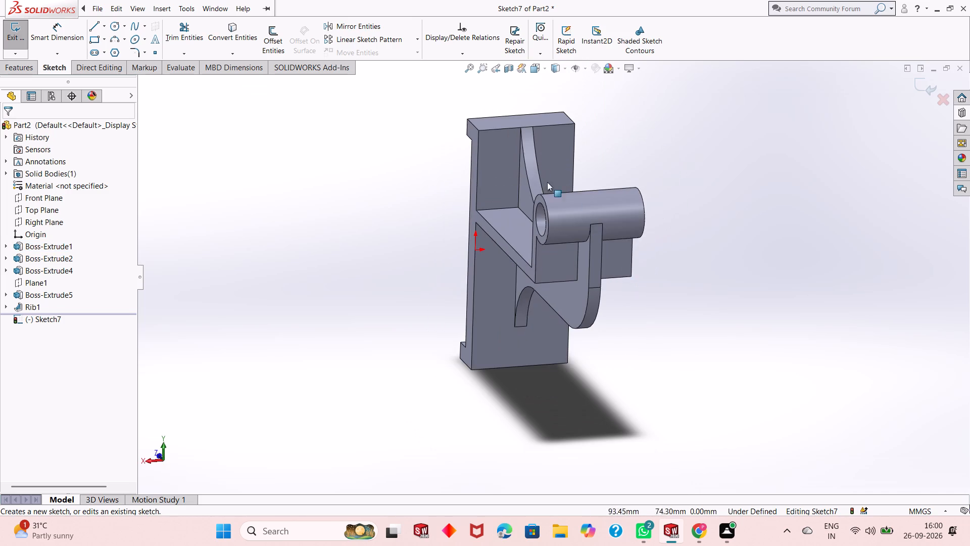
{"action": "scroll", "coordinate": [506, 125], "scroll_direction": "down", "scroll_amount": 2}
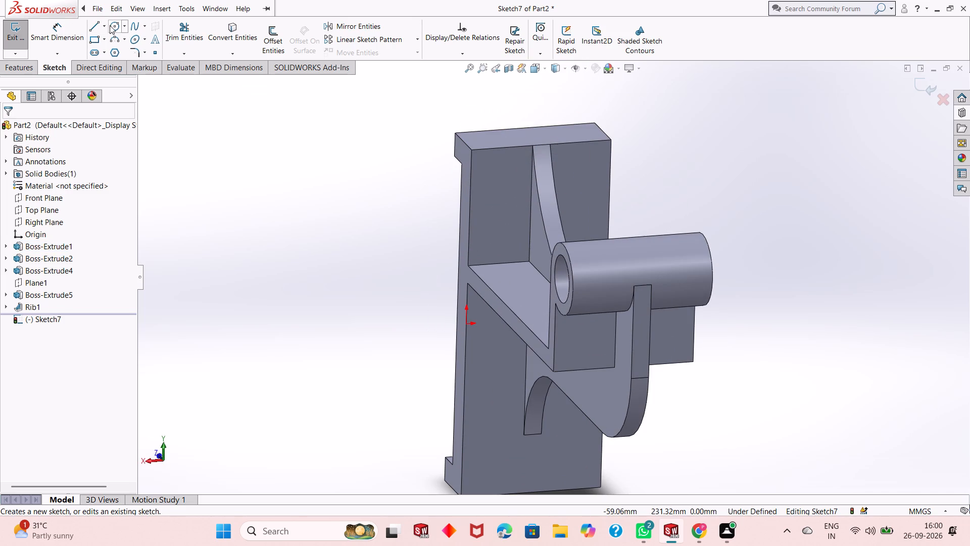
{"action": "left_click", "coordinate": [111, 25]}
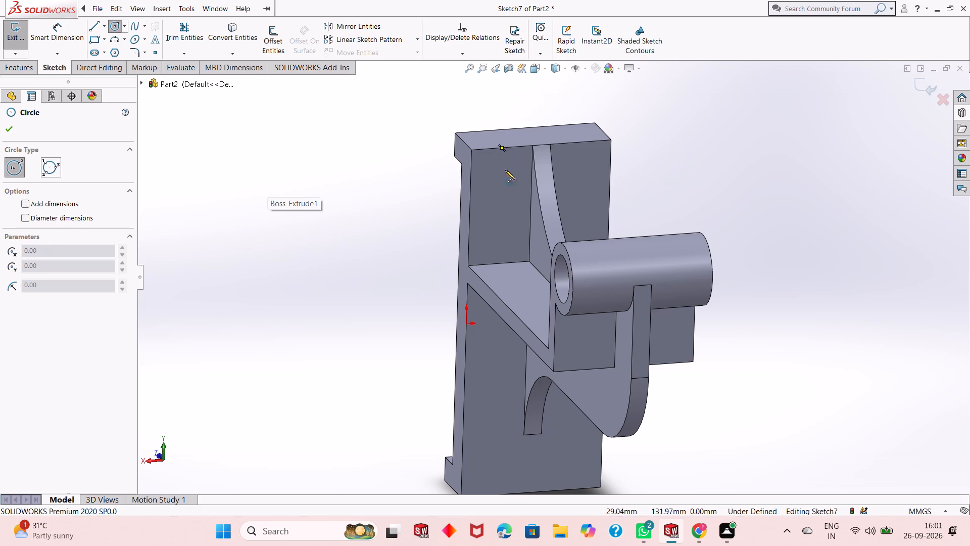
{"action": "left_click", "coordinate": [500, 200]}
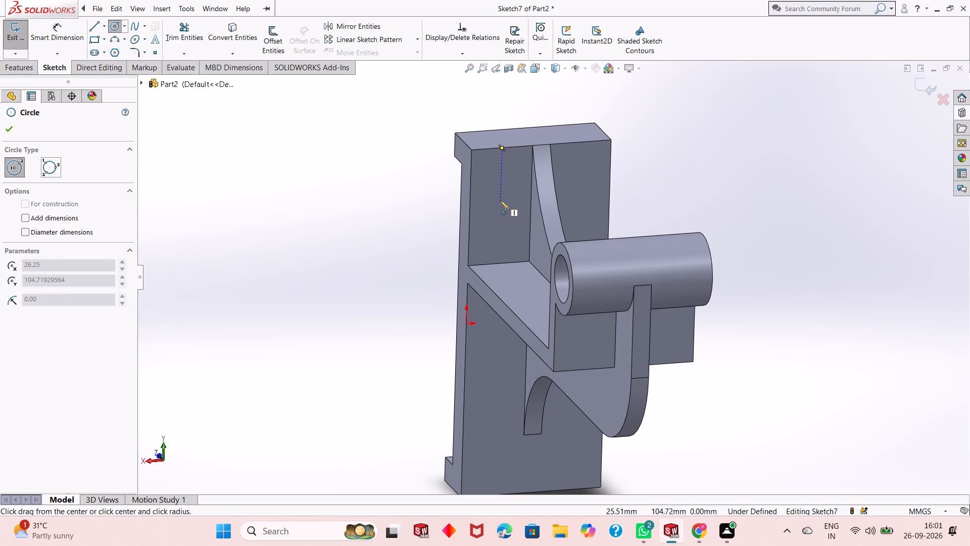
{"action": "left_click", "coordinate": [495, 214]}
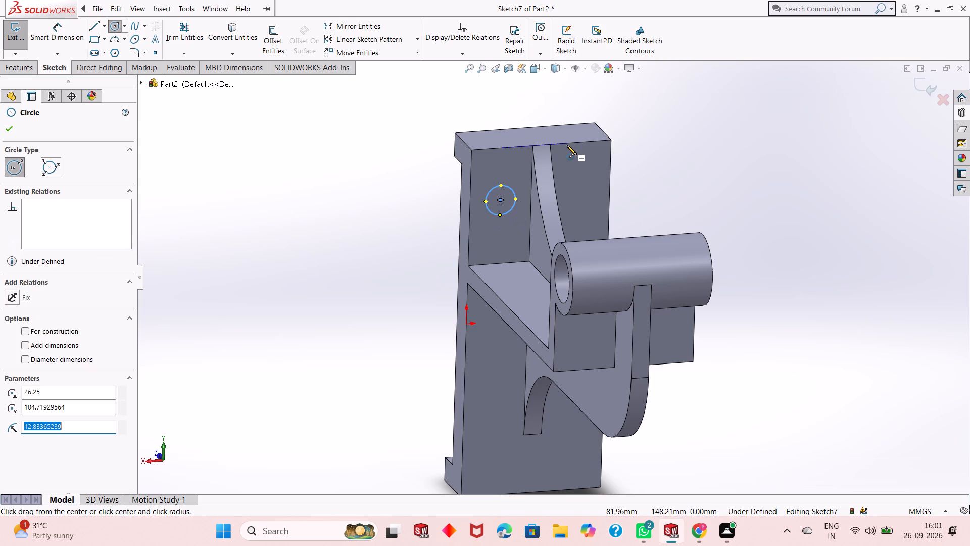
{"action": "left_click", "coordinate": [580, 197]}
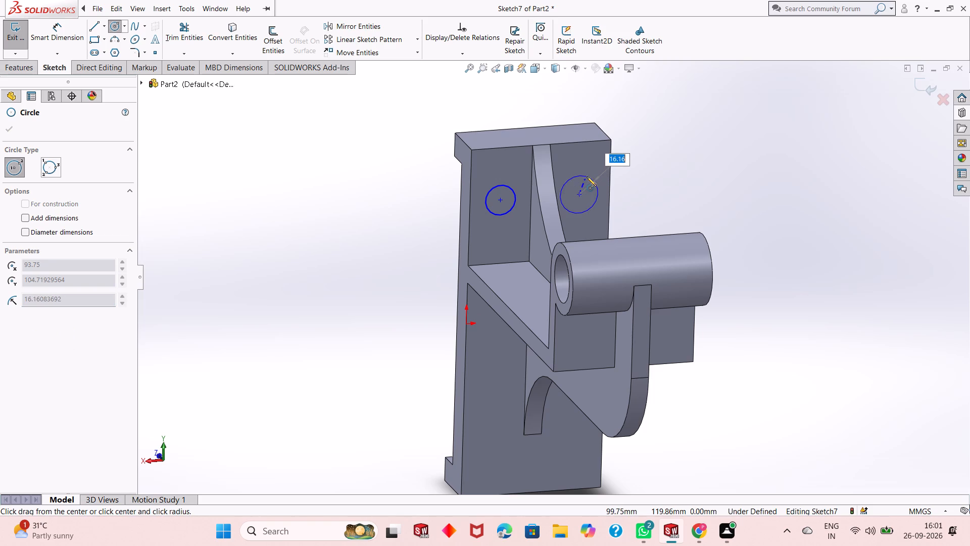
{"action": "left_click", "coordinate": [585, 180]}
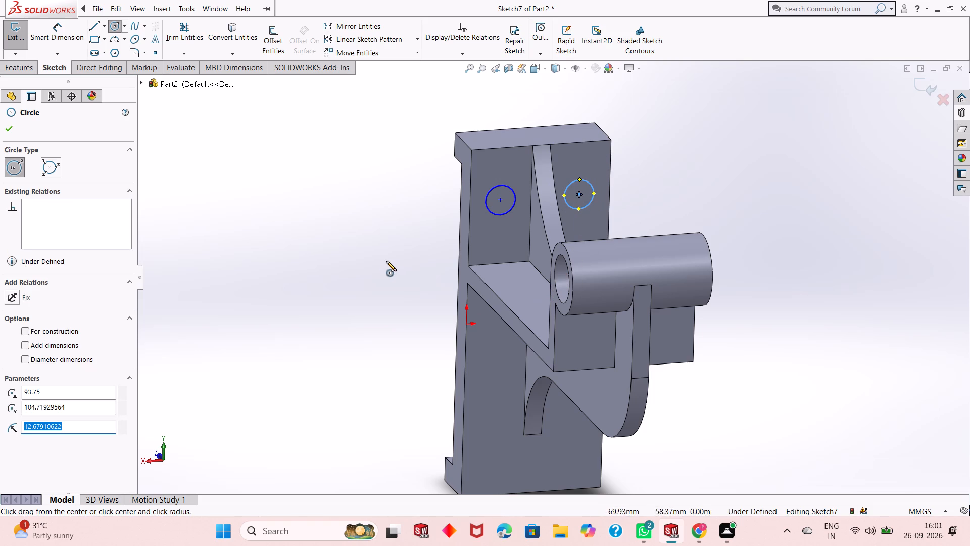
{"action": "scroll", "coordinate": [491, 297], "scroll_direction": "up", "scroll_amount": 2}
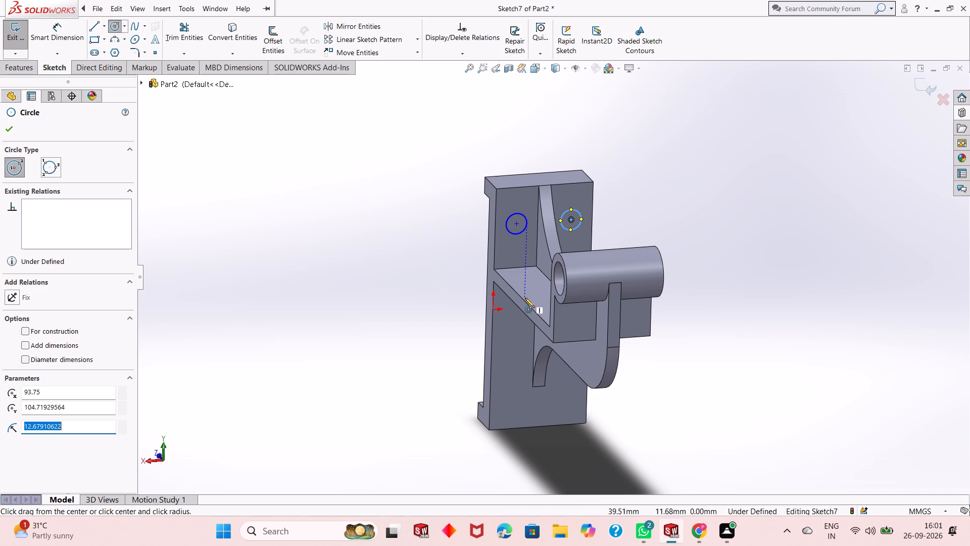
{"action": "left_click", "coordinate": [514, 383]}
{"action": "left_click", "coordinate": [517, 373]}
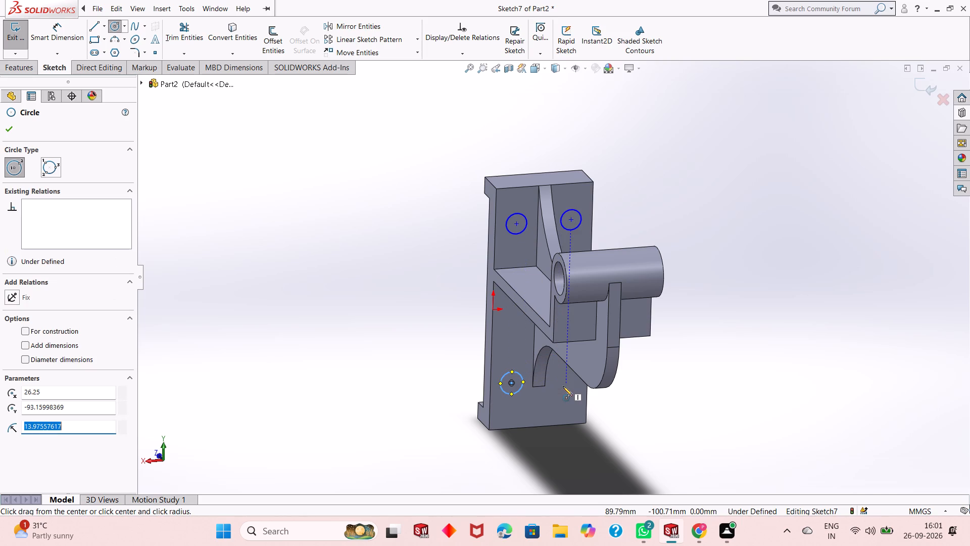
{"action": "left_click", "coordinate": [564, 382]}
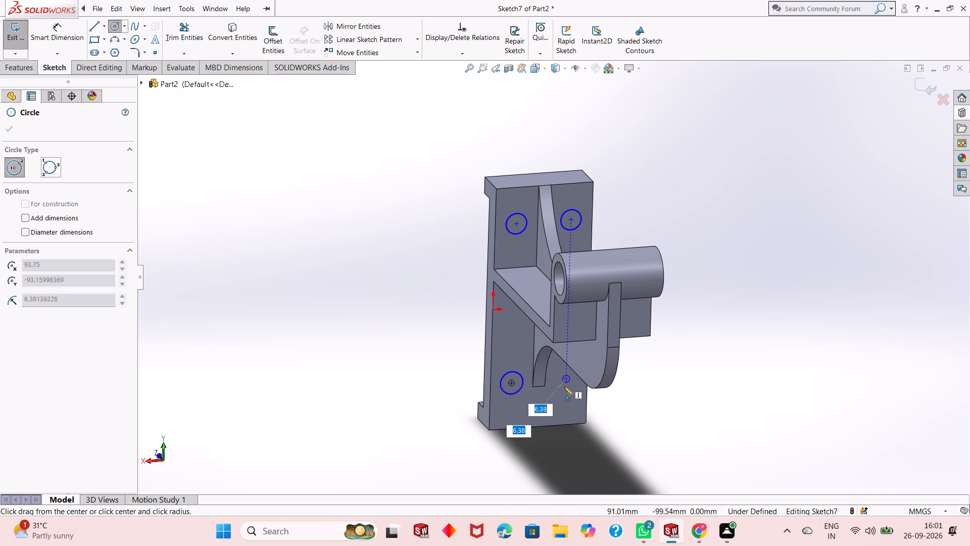
{"action": "left_click", "coordinate": [564, 391]}
{"action": "right_click", "coordinate": [296, 255]}
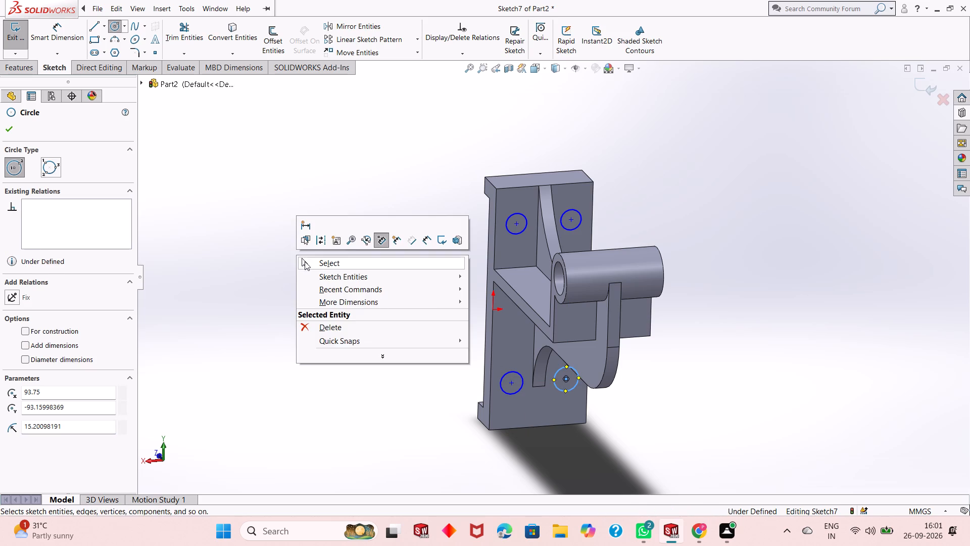
{"action": "left_click", "coordinate": [305, 261]}
Dimension the upper circle on the sketch-origin side of the rib to 20 mm diameter.
{"action": "left_click", "coordinate": [62, 33]}
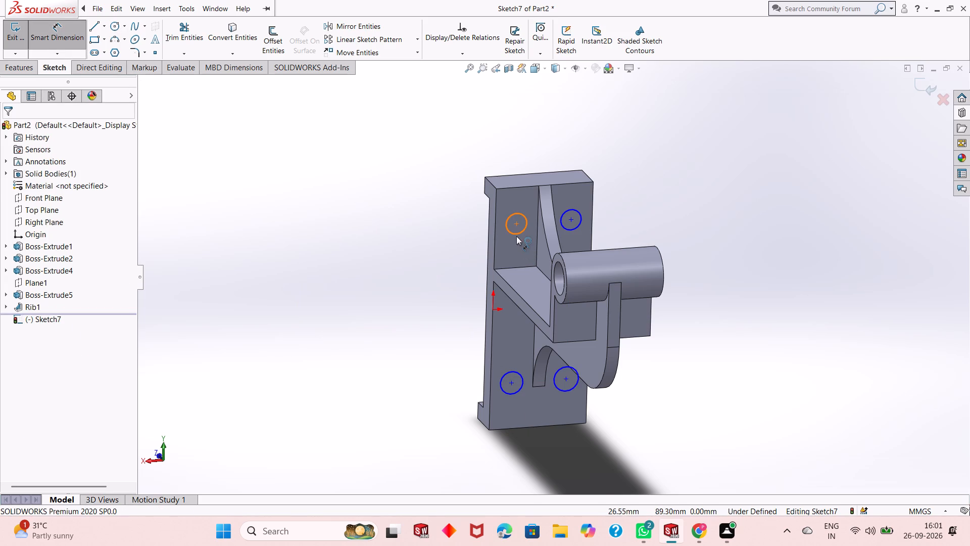
{"action": "left_click", "coordinate": [516, 236]}
{"action": "left_click", "coordinate": [477, 288]}
{"action": "type", "text": "20"}
{"action": "key", "text": "Return"}
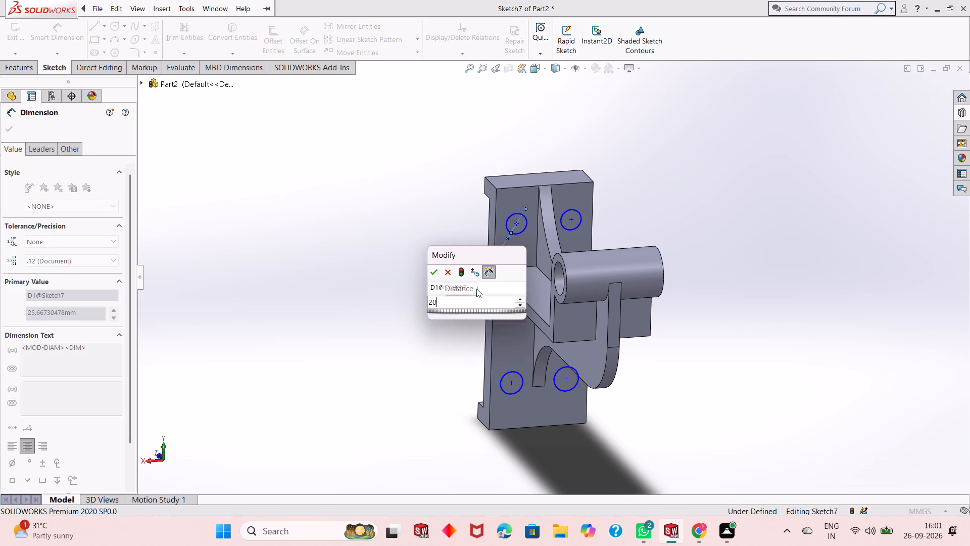
Dimension the remaining upper circle and both lower circles on the plate face to 20 mm diameter.
{"action": "left_click", "coordinate": [579, 223]}
{"action": "left_click", "coordinate": [662, 248]}
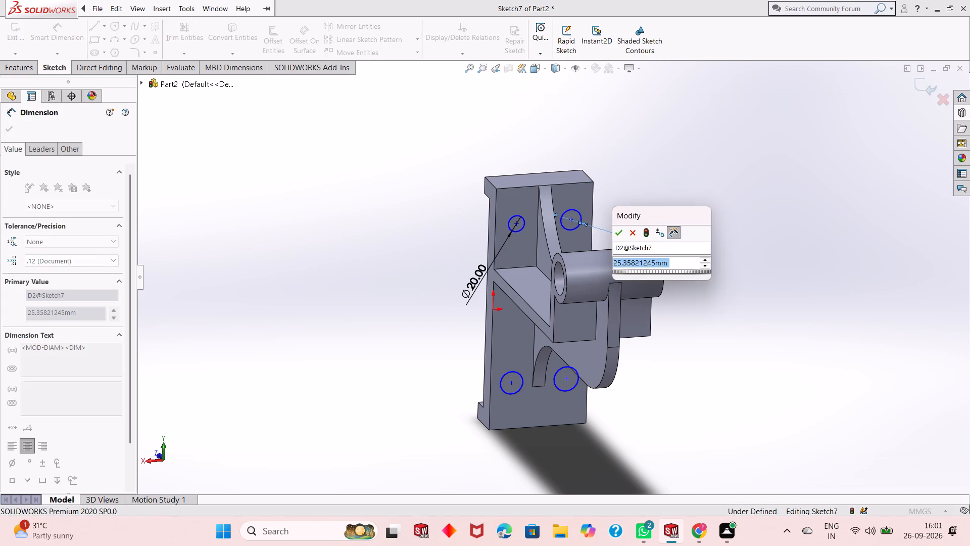
{"action": "type", "text": "20"}
{"action": "key", "text": "Return"}
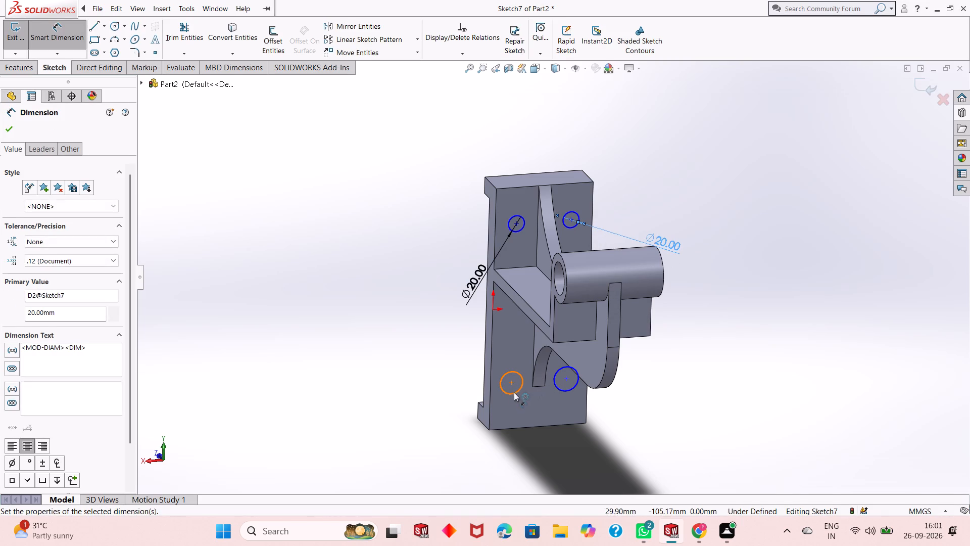
{"action": "left_click", "coordinate": [513, 393]}
{"action": "left_click", "coordinate": [443, 419]}
{"action": "type", "text": "20"}
{"action": "key", "text": "Return"}
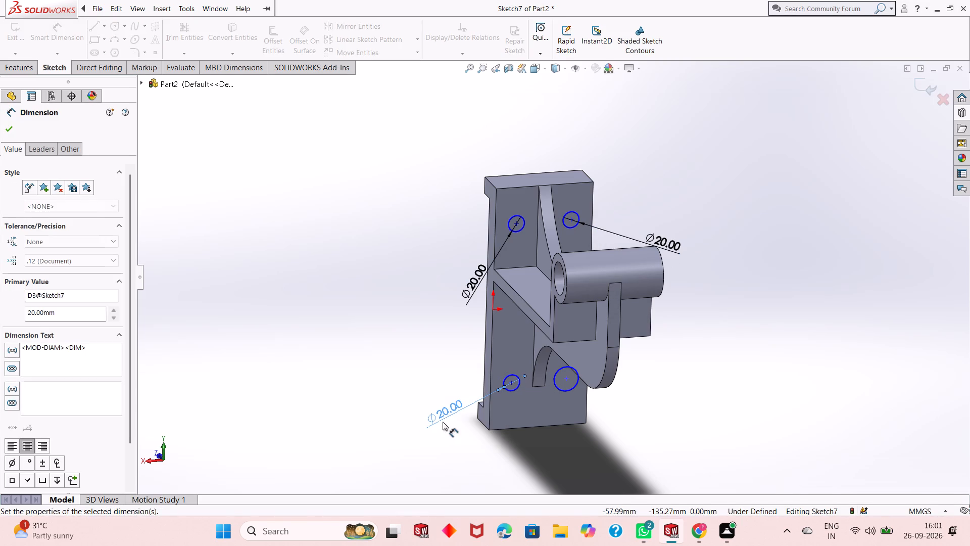
{"action": "left_click", "coordinate": [553, 382]}
{"action": "left_click", "coordinate": [619, 449]}
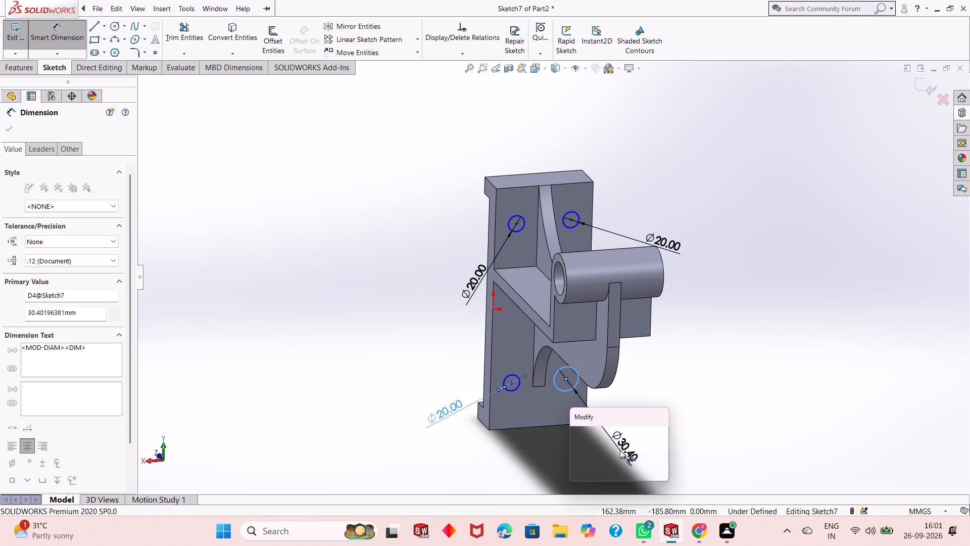
{"action": "type", "text": "20"}
{"action": "key", "text": "Return"}
Dimension the centres of both upper circles 55 mm from the plate face's upper edge.
{"action": "scroll", "coordinate": [579, 298], "scroll_direction": "down", "scroll_amount": 1}
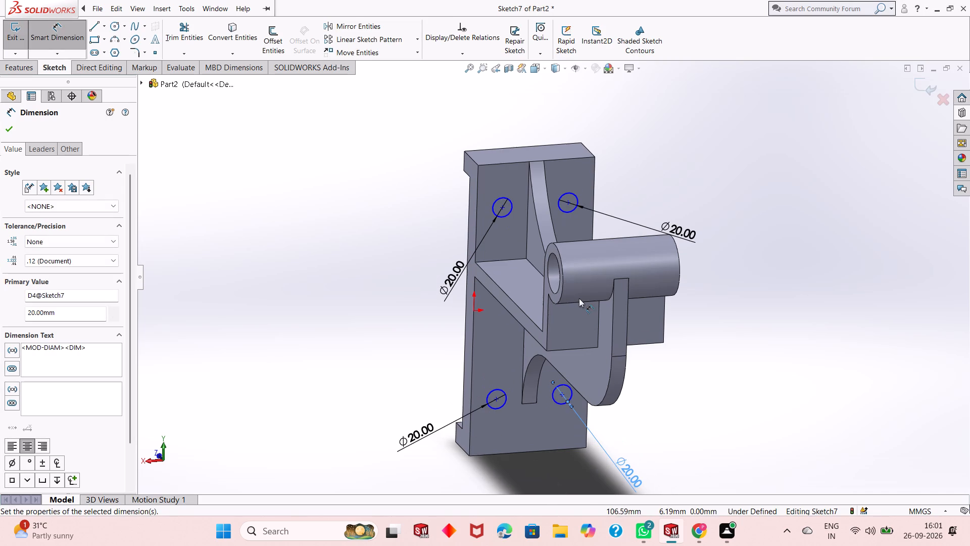
{"action": "scroll", "coordinate": [579, 298], "scroll_direction": "up", "scroll_amount": 1}
{"action": "scroll", "coordinate": [561, 223], "scroll_direction": "down", "scroll_amount": 1}
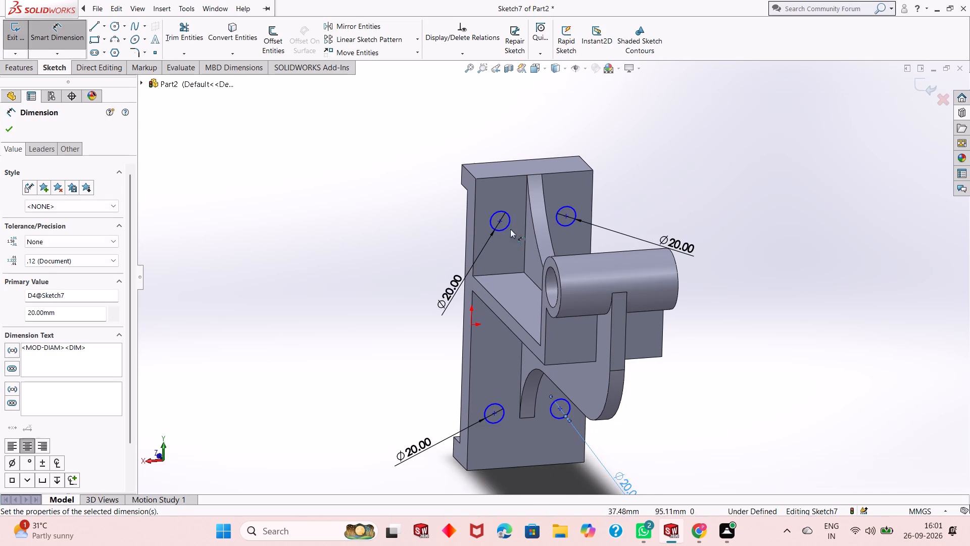
{"action": "left_click", "coordinate": [500, 220]}
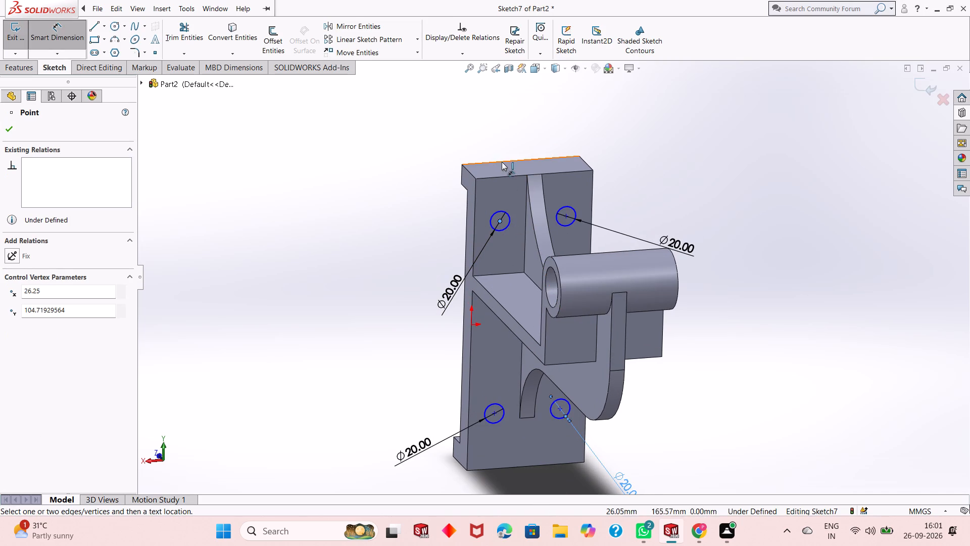
{"action": "left_click", "coordinate": [502, 176]}
{"action": "left_click", "coordinate": [399, 182]}
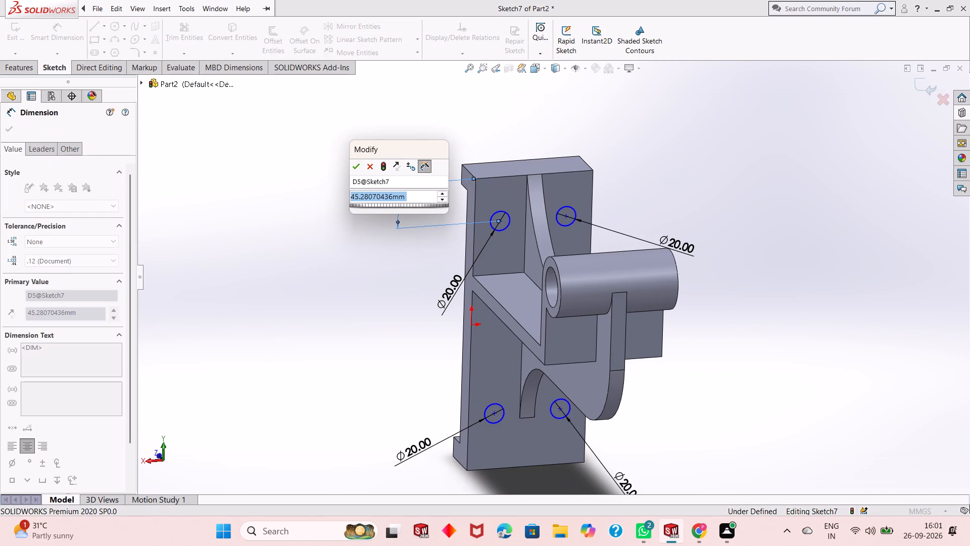
{"action": "type", "text": "55"}
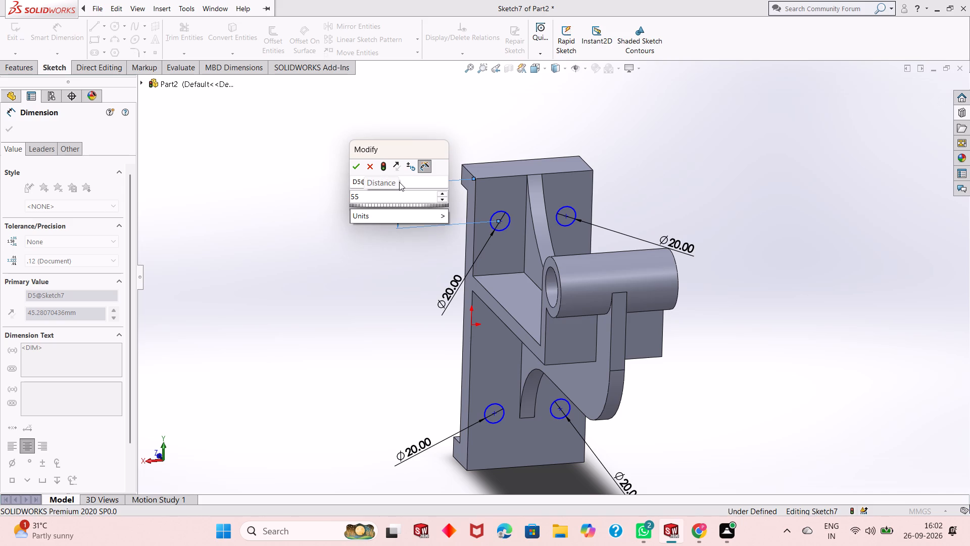
{"action": "key", "text": "Return"}
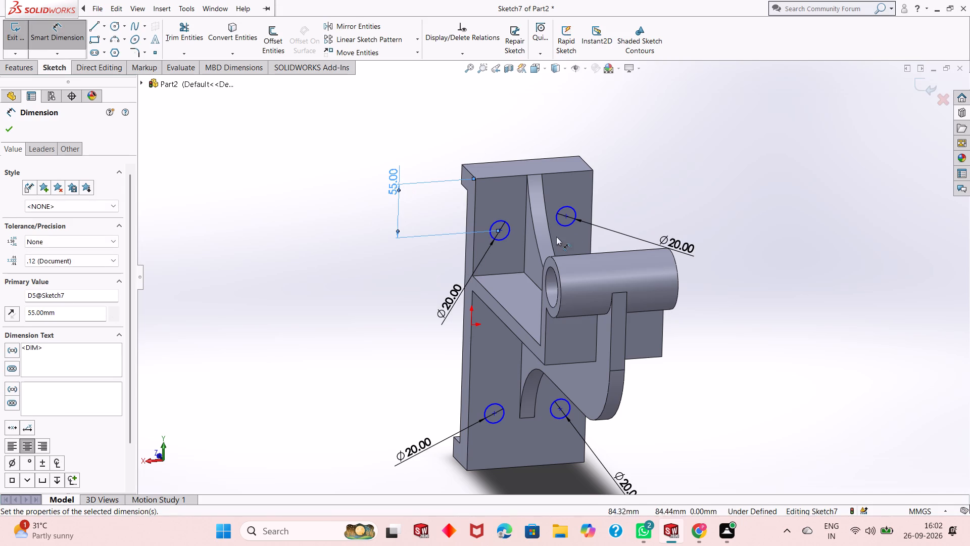
{"action": "left_click", "coordinate": [563, 217]}
{"action": "left_click", "coordinate": [563, 171]}
{"action": "left_click", "coordinate": [685, 169]}
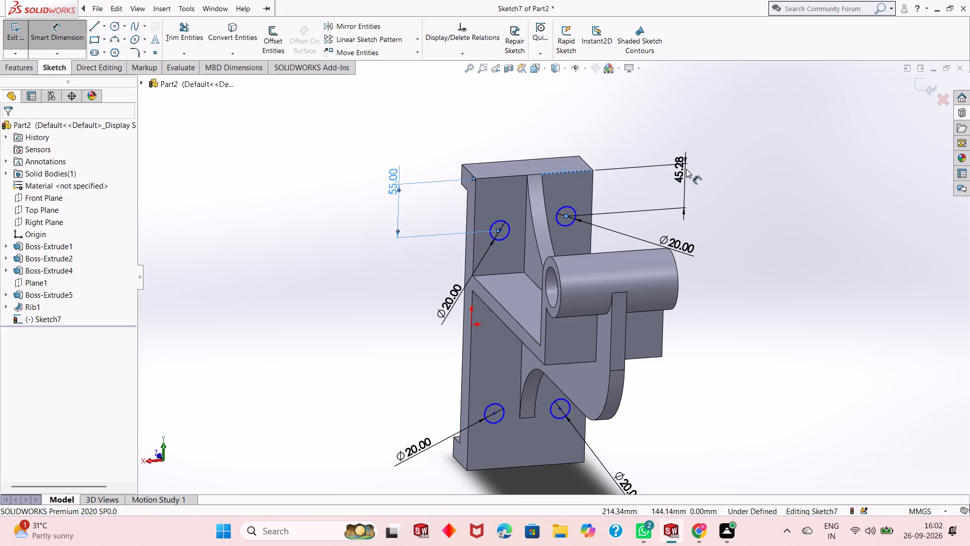
{"action": "type", "text": "55"}
{"action": "key", "text": "Return"}
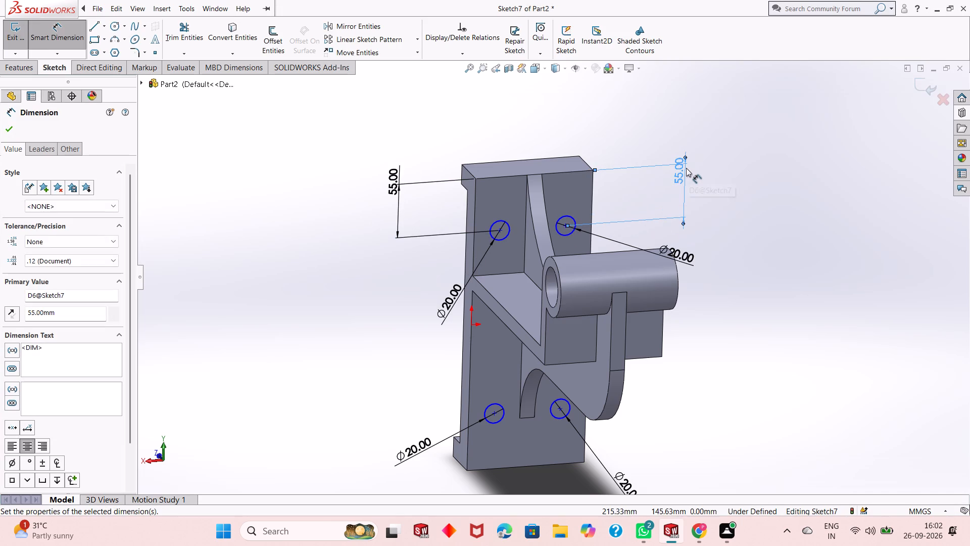
Dimension the centres of both lower circles 55 mm from the plate face's lower edge.
{"action": "left_click", "coordinate": [559, 410]}
{"action": "left_click", "coordinate": [563, 464]}
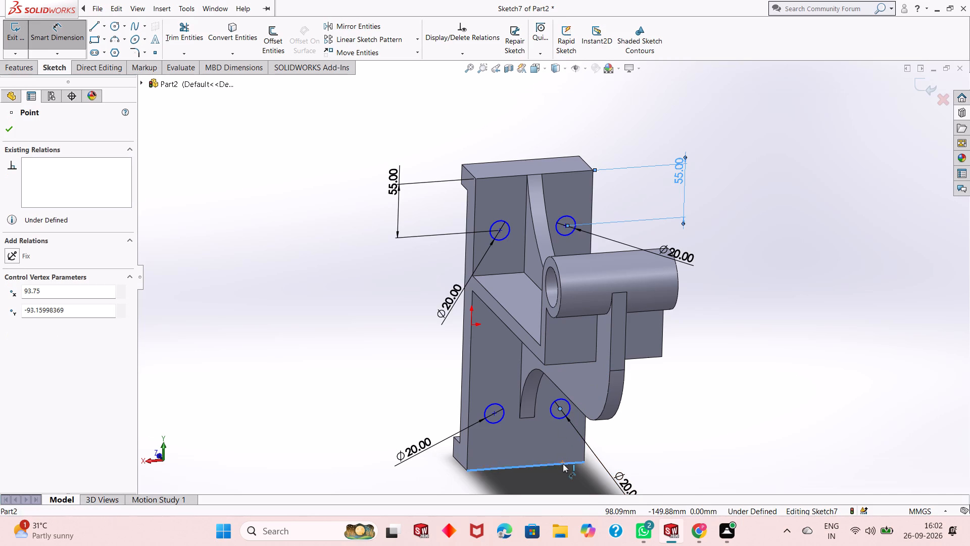
{"action": "left_click", "coordinate": [601, 456]}
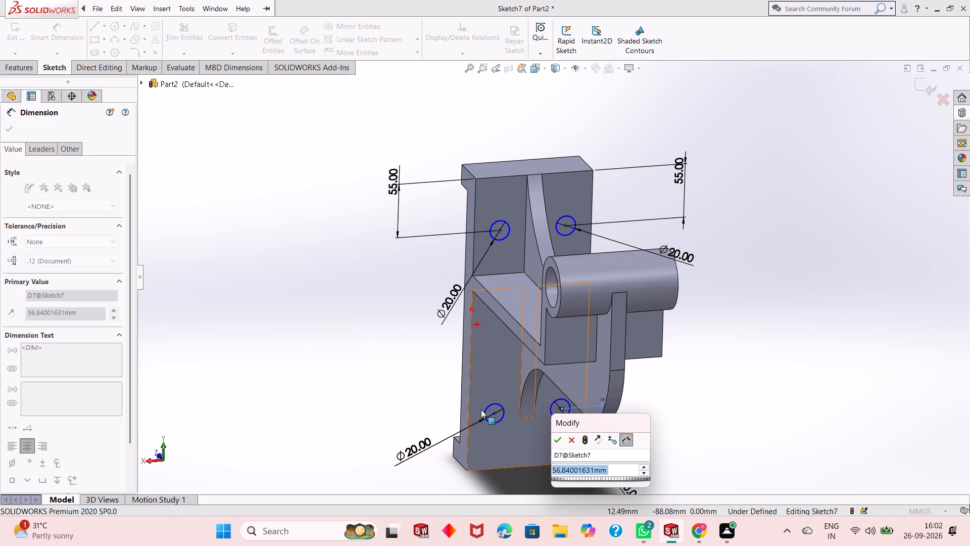
{"action": "key", "text": "5"}
{"action": "key", "text": "5"}
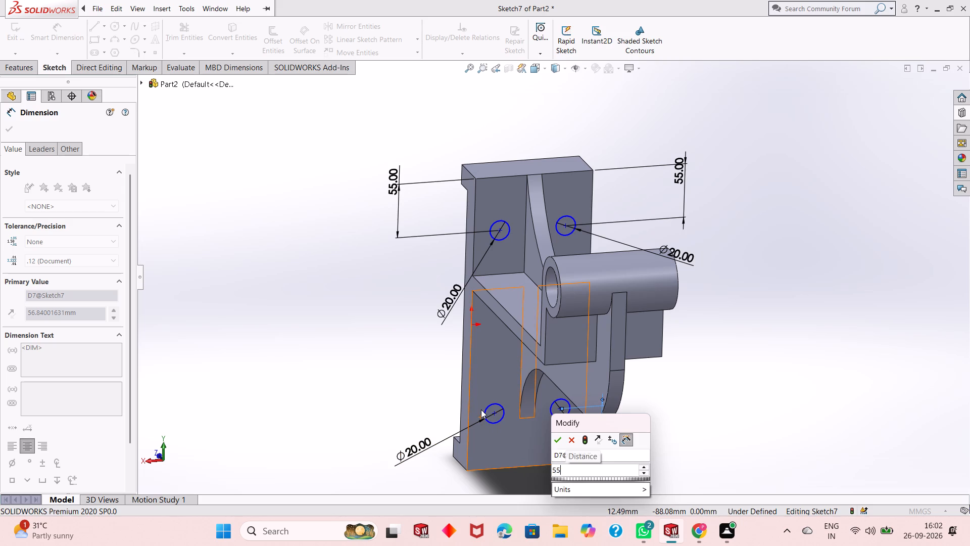
{"action": "key", "text": "Return"}
{"action": "left_click", "coordinate": [495, 414]}
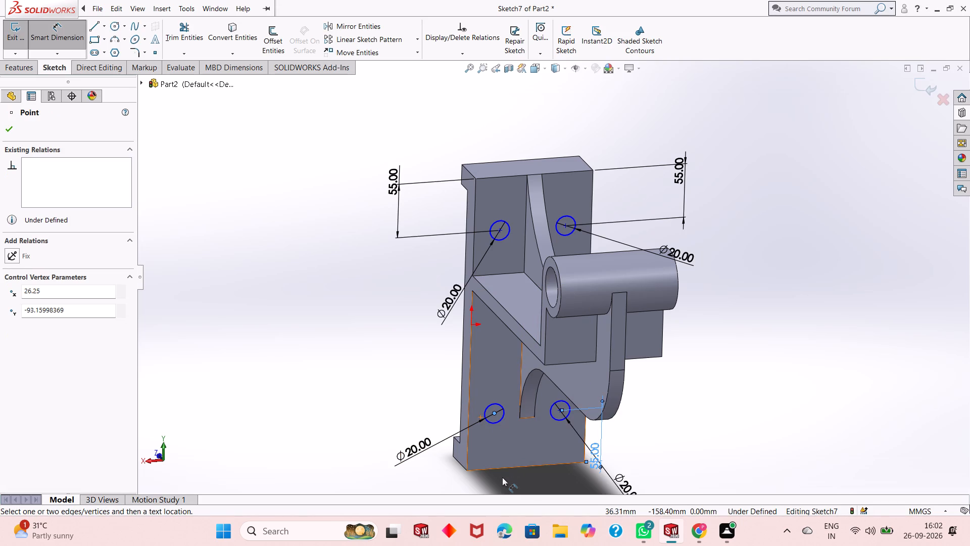
{"action": "left_click", "coordinate": [501, 469]}
{"action": "left_click", "coordinate": [406, 466]}
{"action": "type", "text": "55"}
{"action": "key", "text": "Return"}
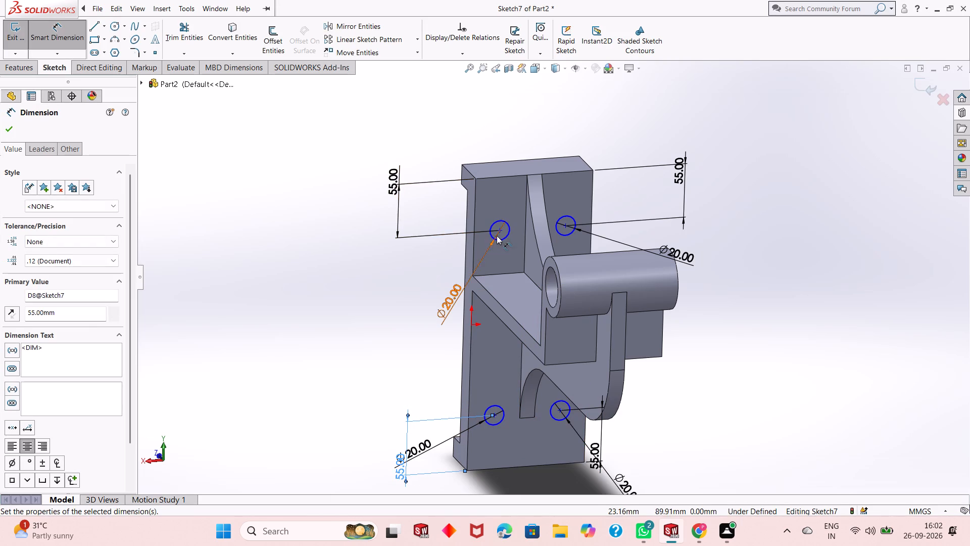
Dimension the origin-side upper circle's centre from the plate's origin-side vertical edge at 105 mm.
{"action": "left_click", "coordinate": [502, 228]}
{"action": "left_click", "coordinate": [472, 235]}
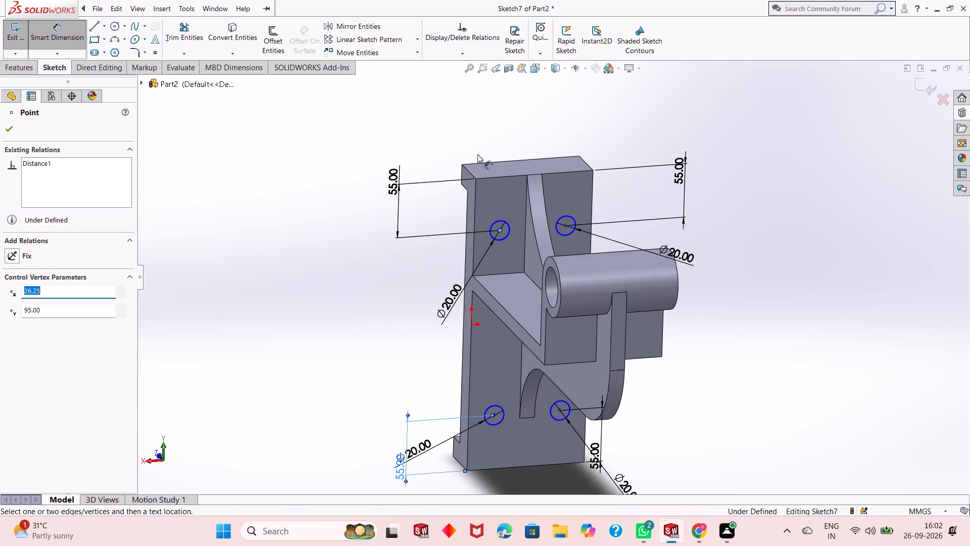
{"action": "left_click", "coordinate": [473, 214]}
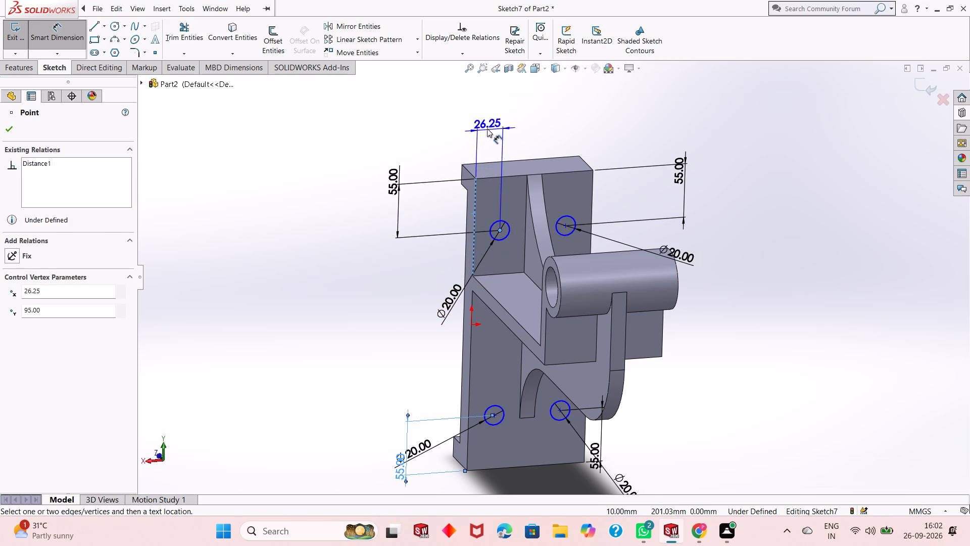
{"action": "left_click", "coordinate": [487, 128]}
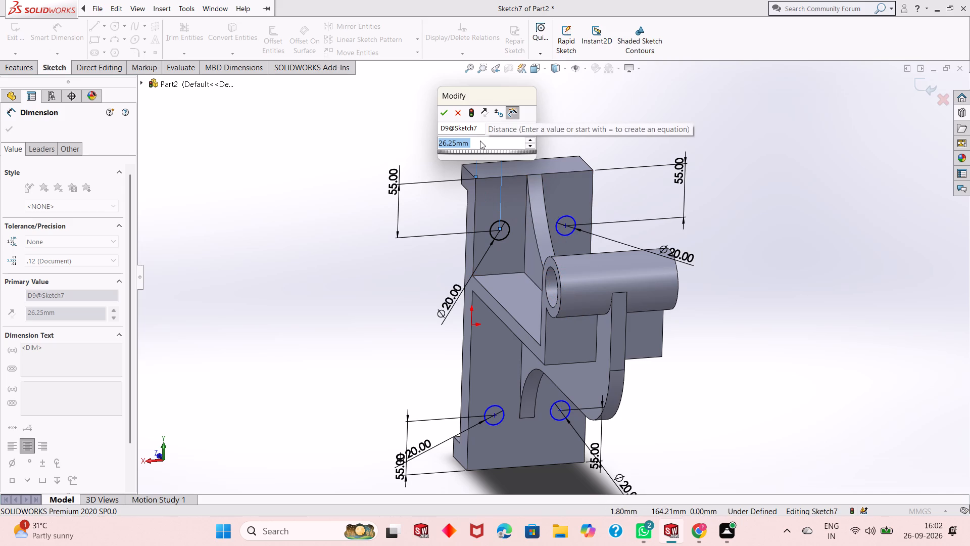
{"action": "type", "text": "120-"}
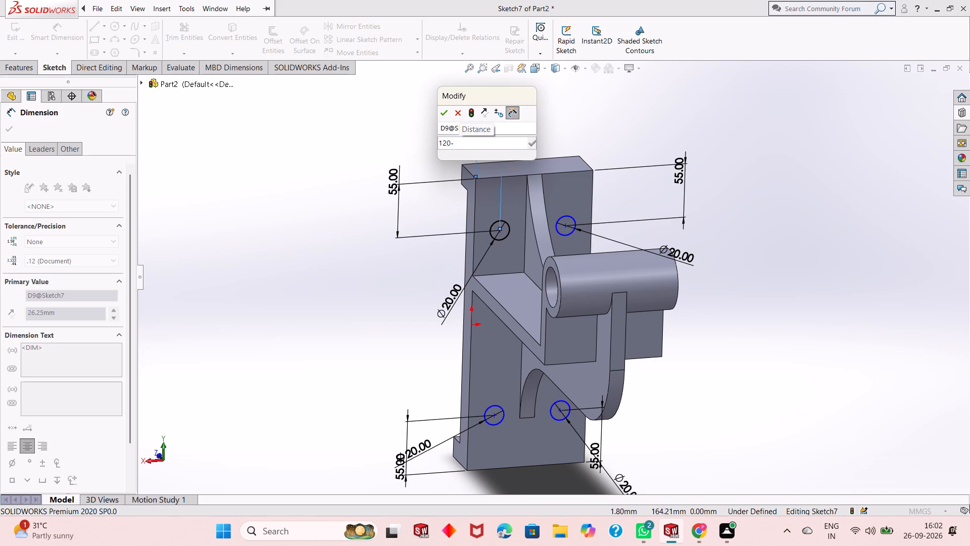
{"action": "type", "text": "15"}
{"action": "key", "text": "Return"}
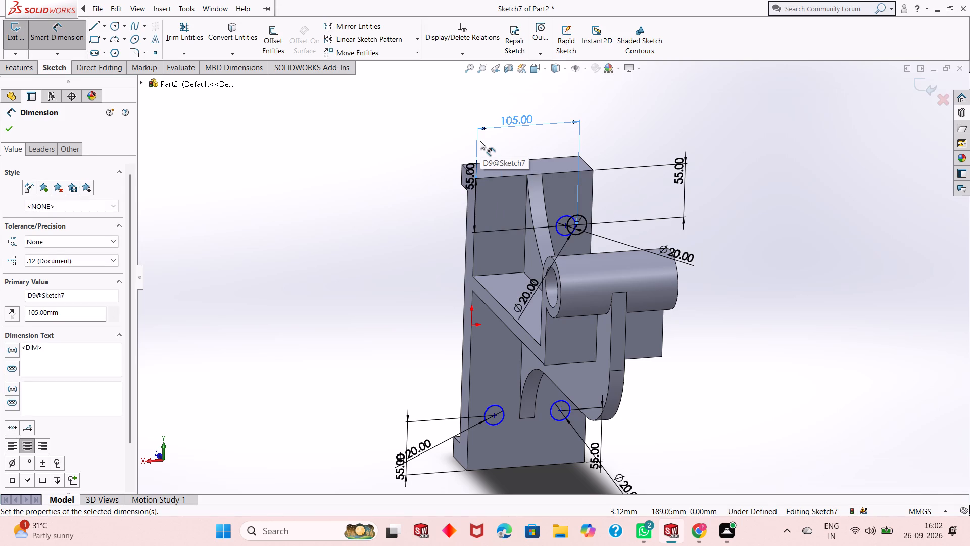
{"action": "type", "text": "10"}
{"action": "key", "text": "1"}
{"action": "double_click", "coordinate": [670, 178]}
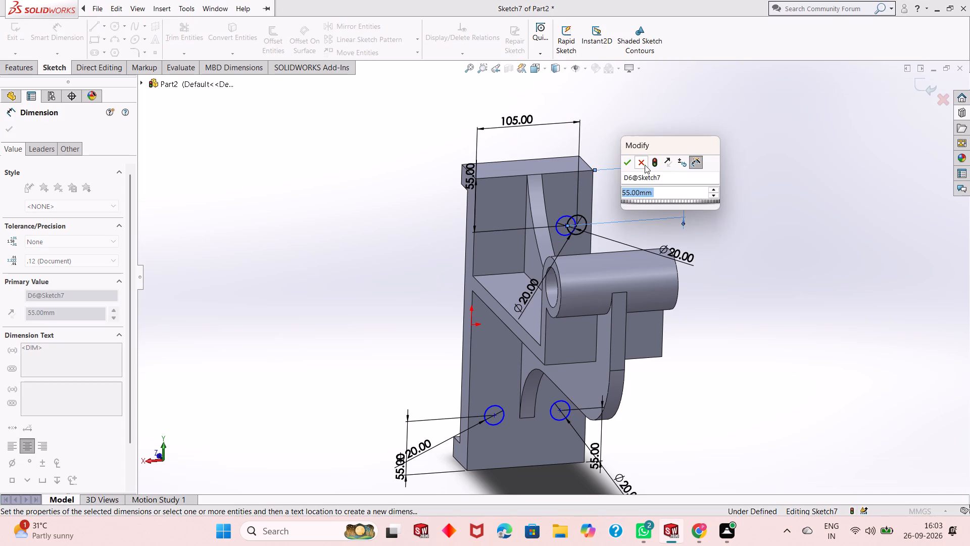
{"action": "left_click", "coordinate": [645, 165]}
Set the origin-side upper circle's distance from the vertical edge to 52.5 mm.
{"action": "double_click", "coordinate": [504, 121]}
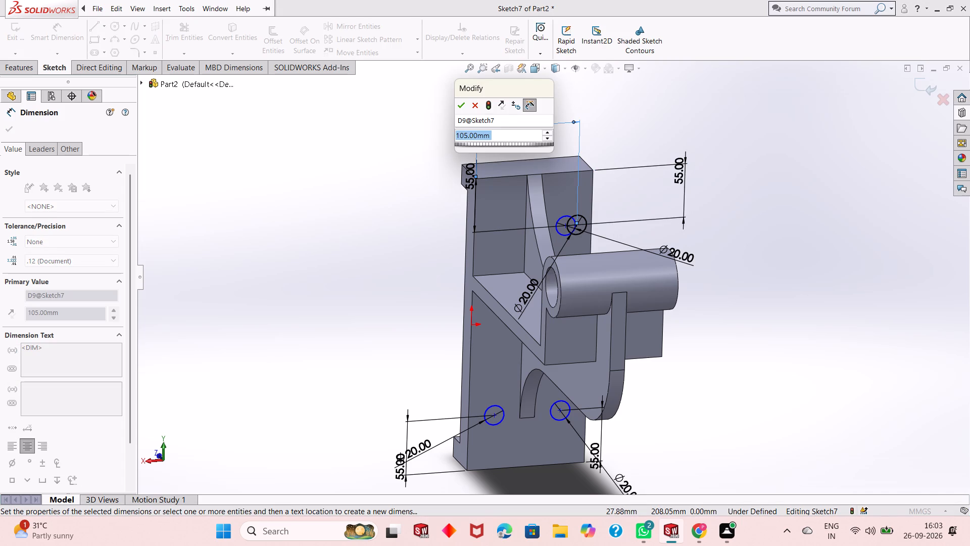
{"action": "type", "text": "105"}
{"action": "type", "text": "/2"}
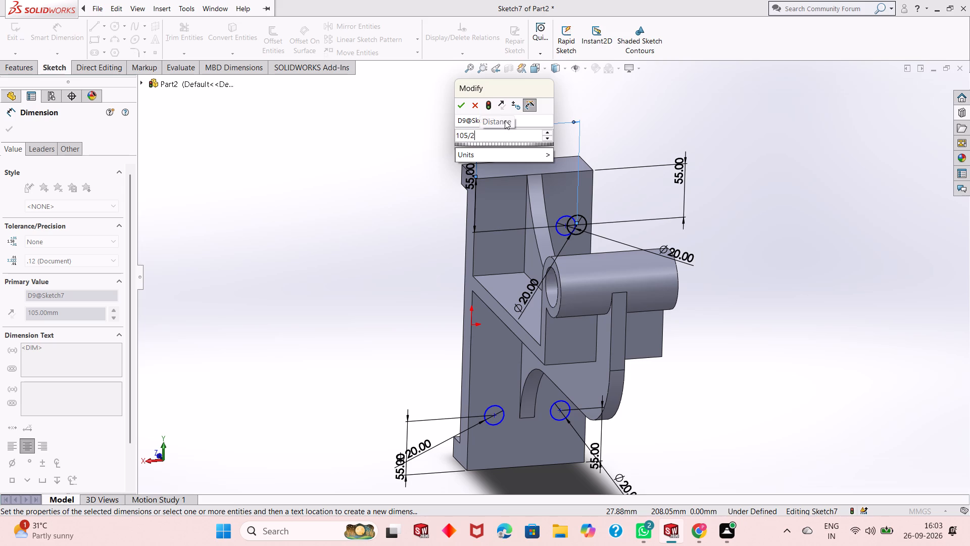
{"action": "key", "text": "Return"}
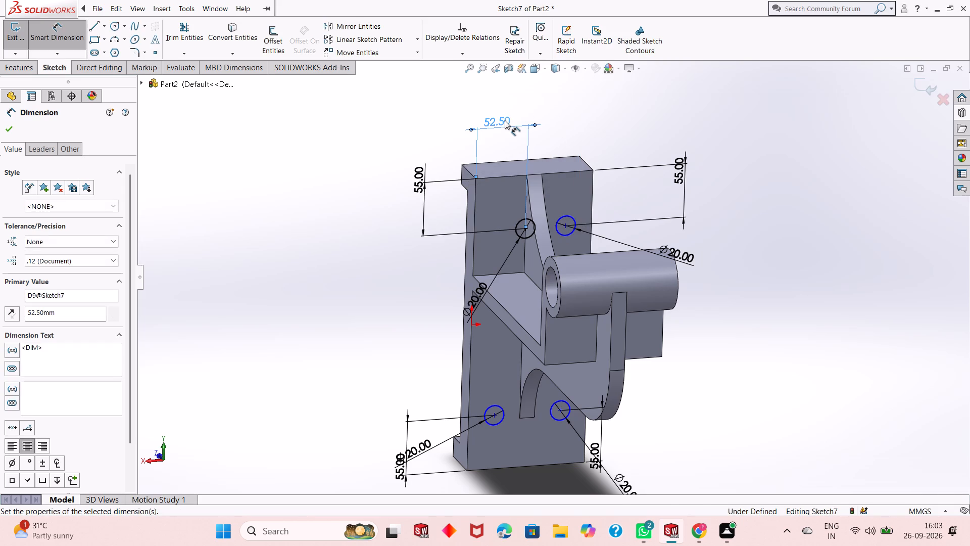
Set the origin-side upper circle's distance from the vertical edge to 26.25 mm.
{"action": "double_click", "coordinate": [503, 122]}
{"action": "double_click", "coordinate": [501, 123]}
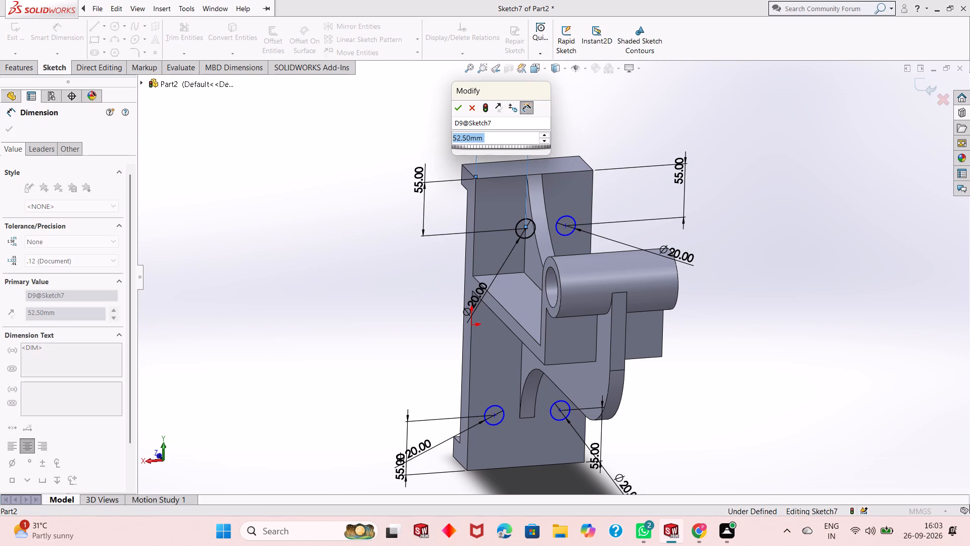
{"action": "type", "text": "52.5"}
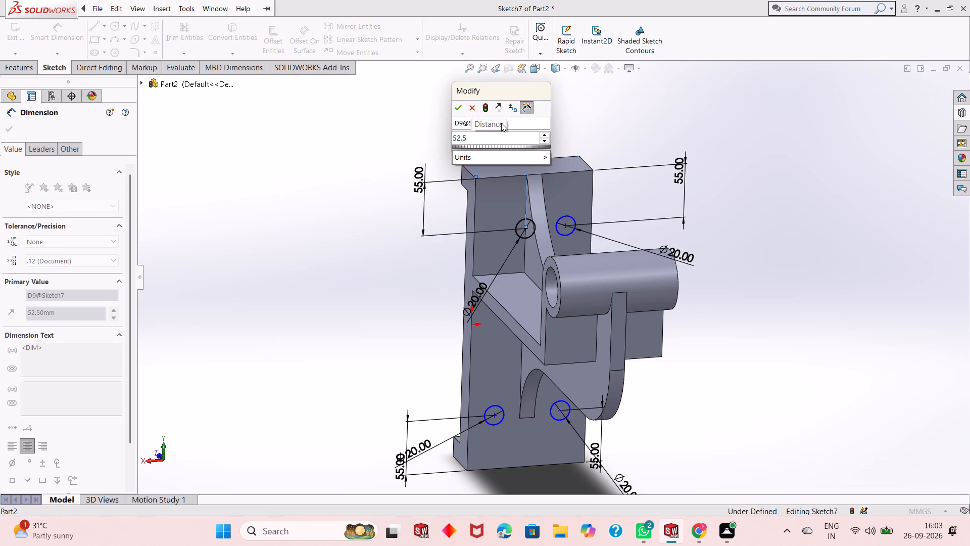
{"action": "type", "text": "/2"}
{"action": "key", "text": "Return"}
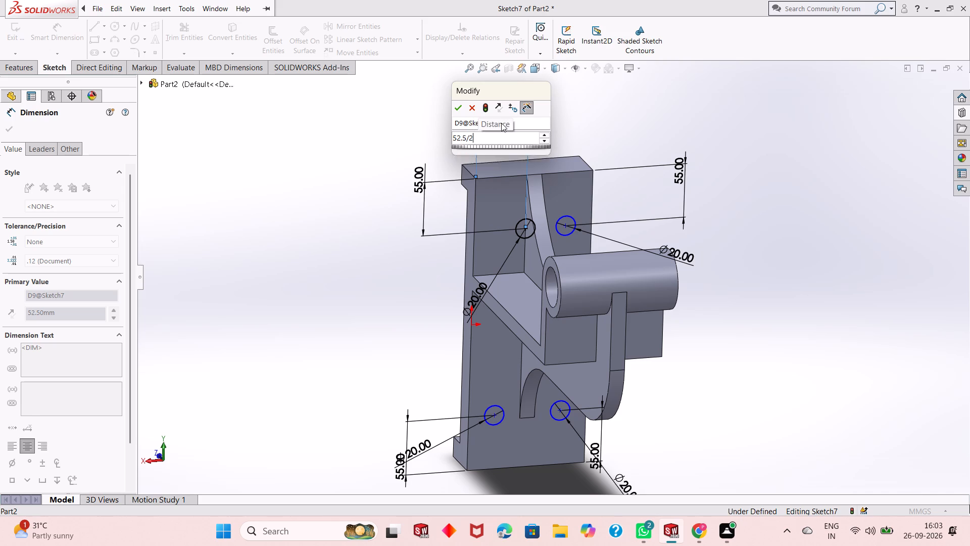
{"action": "right_click", "coordinate": [322, 214]}
{"action": "left_click", "coordinate": [369, 249]}
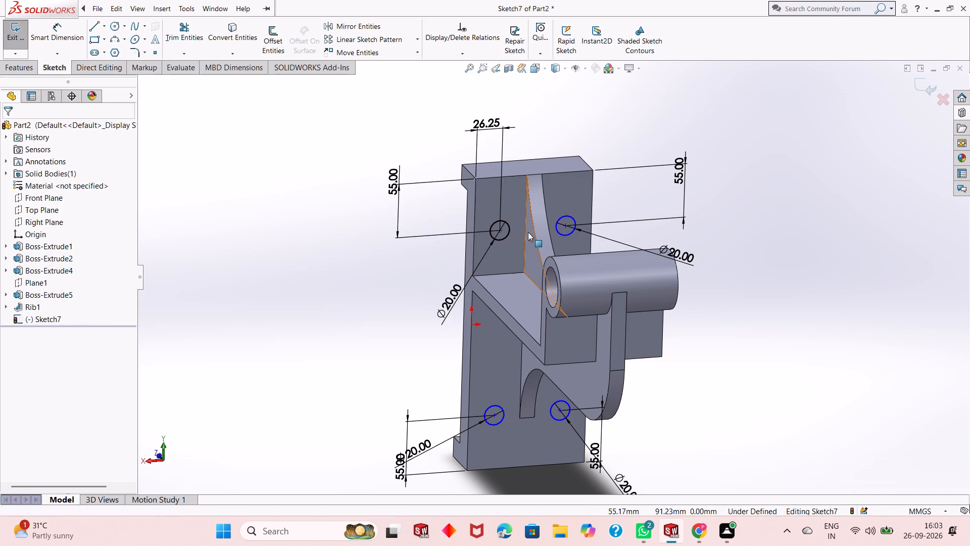
Dimension the other upper circle's centre 26.25 mm from the plate's opposite vertical edge.
{"action": "left_click", "coordinate": [68, 29]}
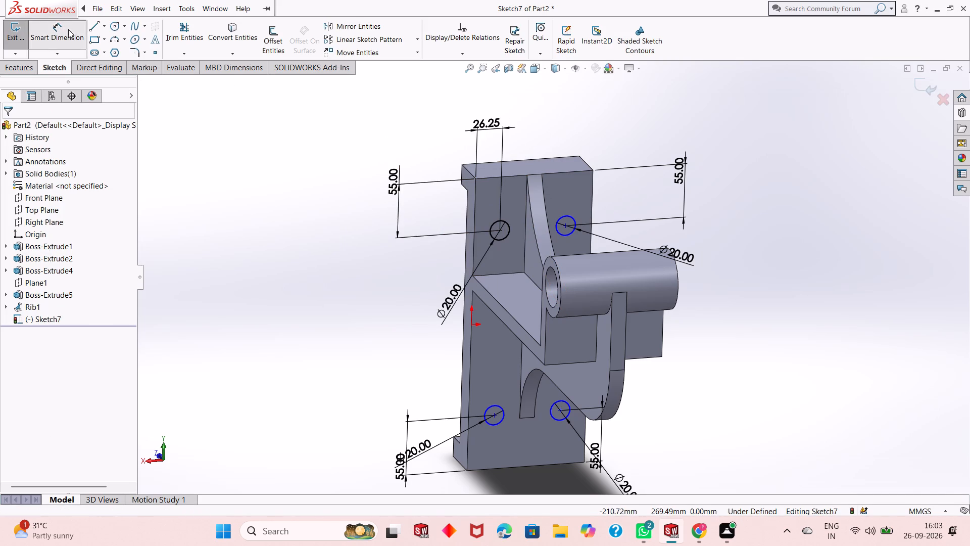
{"action": "left_click", "coordinate": [566, 224]}
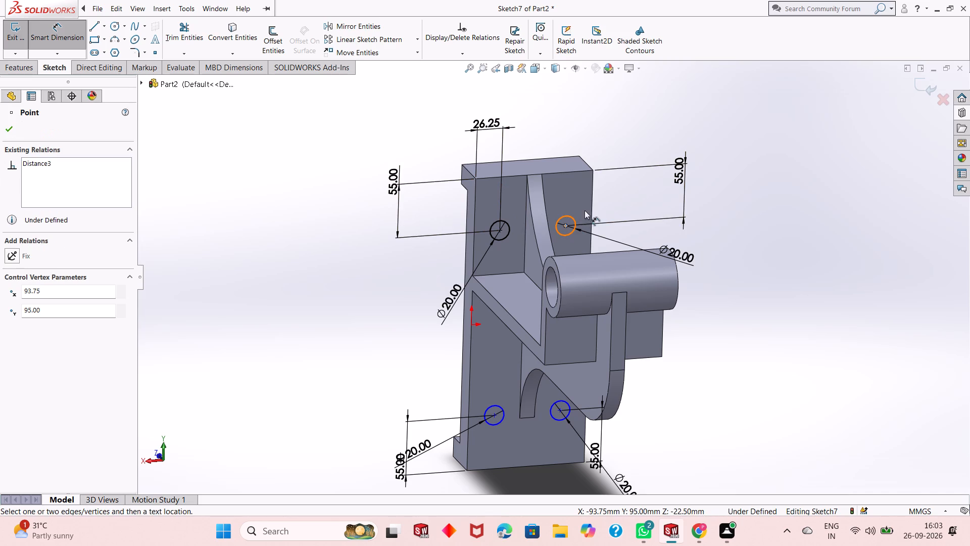
{"action": "left_click", "coordinate": [593, 203]}
{"action": "left_click", "coordinate": [572, 101]}
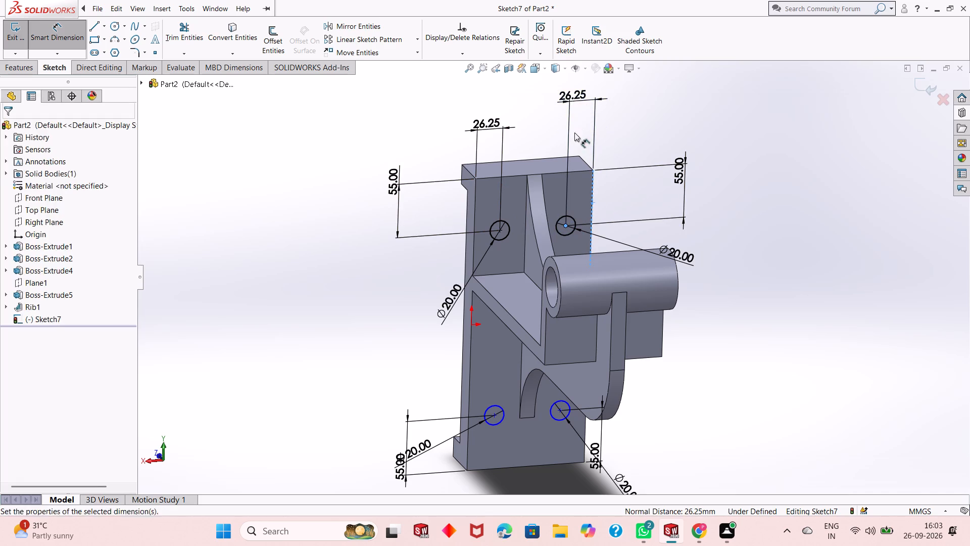
{"action": "left_click", "coordinate": [529, 84]}
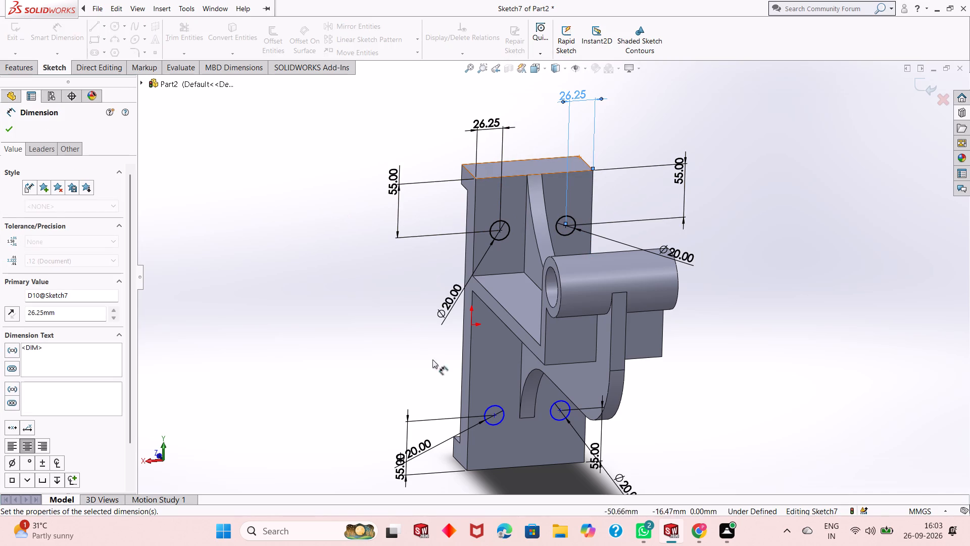
Dimension the origin-side lower circle's centre 26.25 mm from the plate's origin-side vertical edge.
{"action": "left_click", "coordinate": [493, 417]}
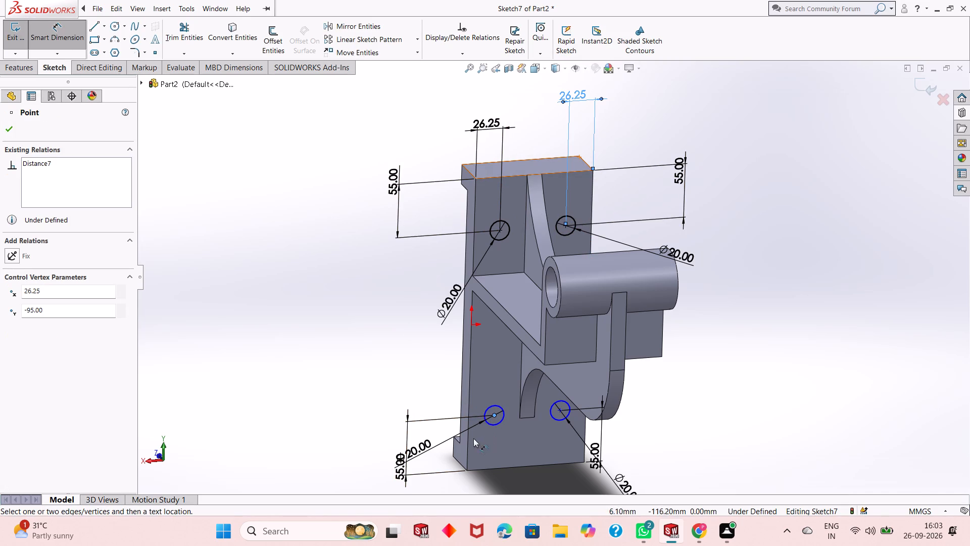
{"action": "left_click", "coordinate": [468, 444]}
{"action": "left_click", "coordinate": [476, 475]}
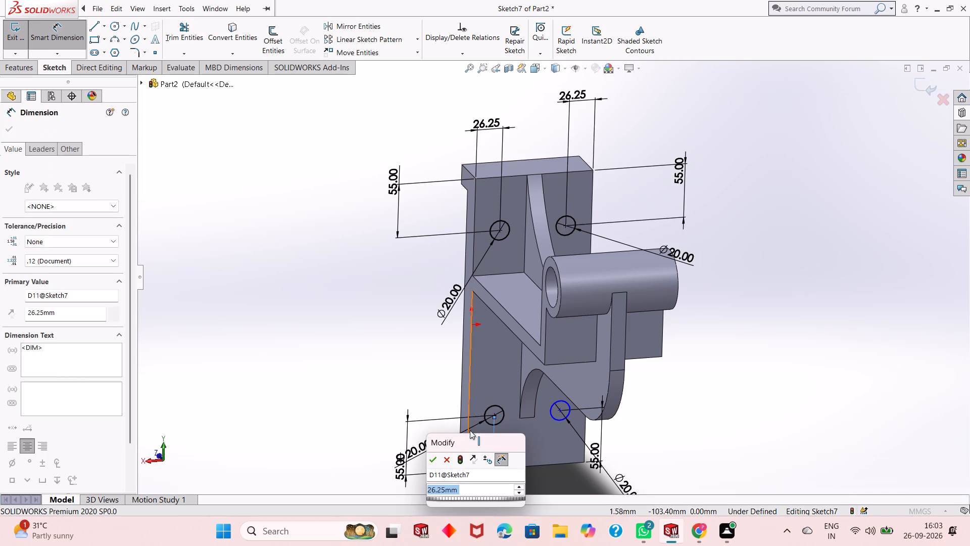
{"action": "left_click", "coordinate": [436, 461]}
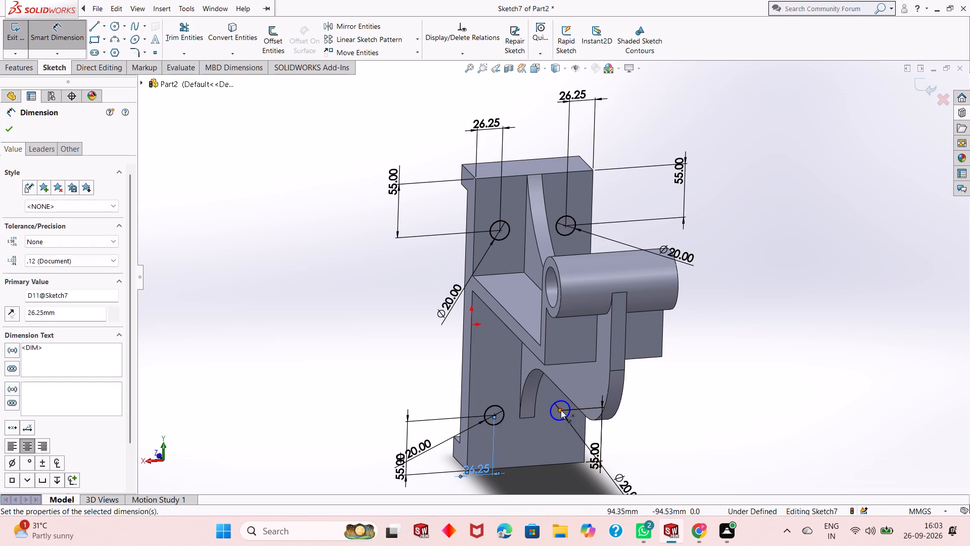
Dimension the other lower circle's centre 26.25 mm from the plate's opposite vertical edge and leave the dimension command.
{"action": "left_click", "coordinate": [560, 410]}
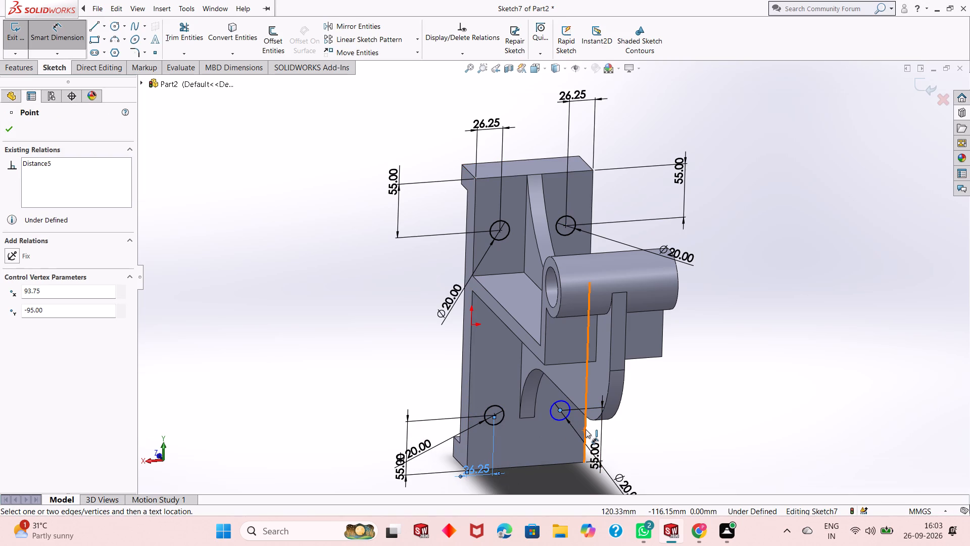
{"action": "left_click", "coordinate": [586, 429]}
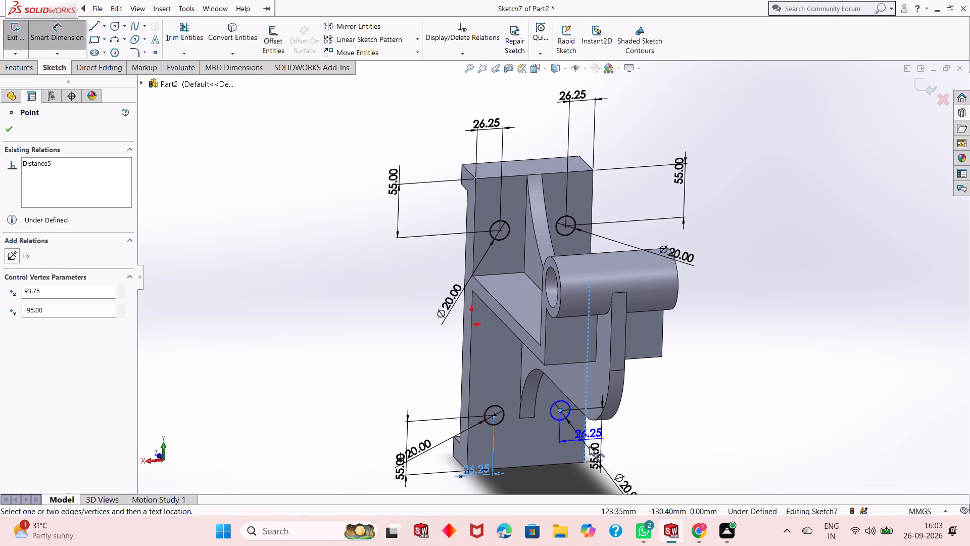
{"action": "left_click", "coordinate": [674, 463]}
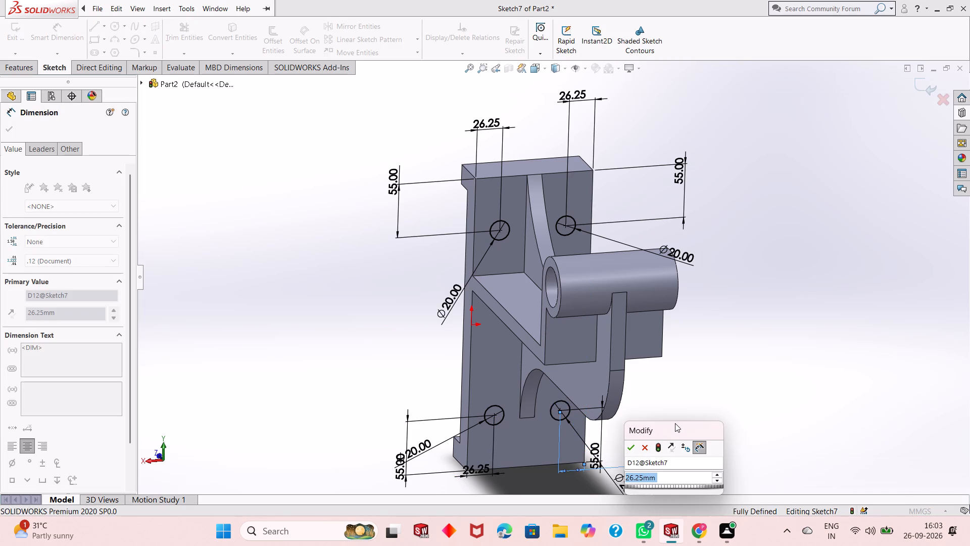
{"action": "left_click", "coordinate": [630, 444]}
{"action": "right_click", "coordinate": [697, 315]}
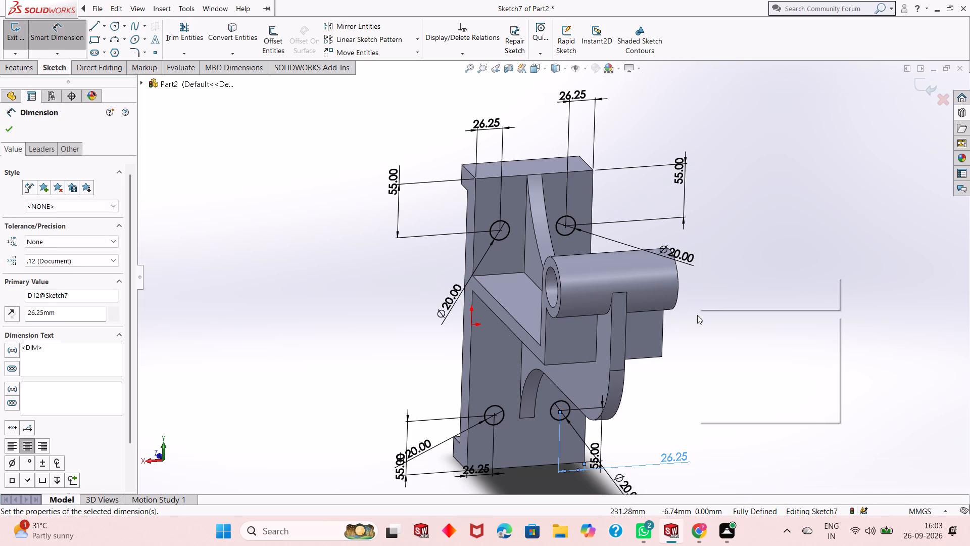
{"action": "left_click", "coordinate": [736, 348]}
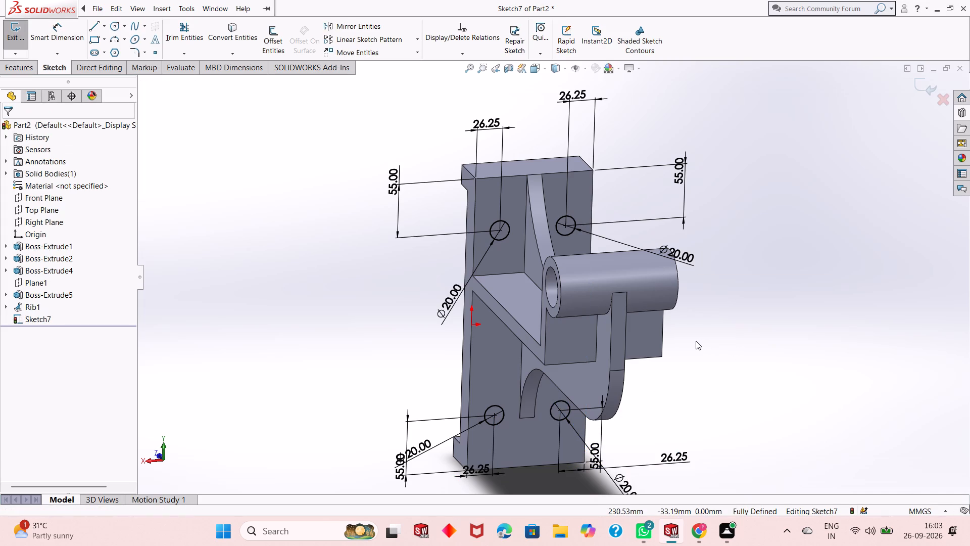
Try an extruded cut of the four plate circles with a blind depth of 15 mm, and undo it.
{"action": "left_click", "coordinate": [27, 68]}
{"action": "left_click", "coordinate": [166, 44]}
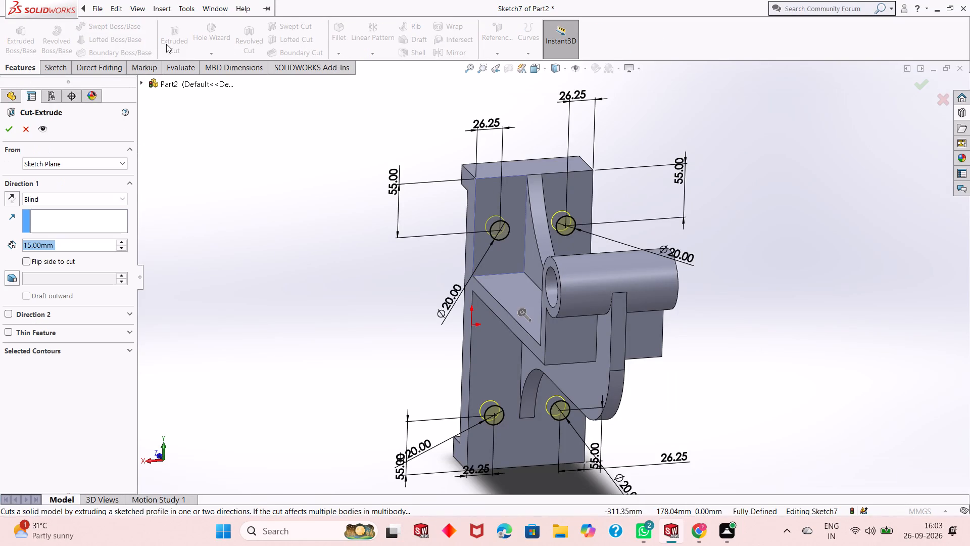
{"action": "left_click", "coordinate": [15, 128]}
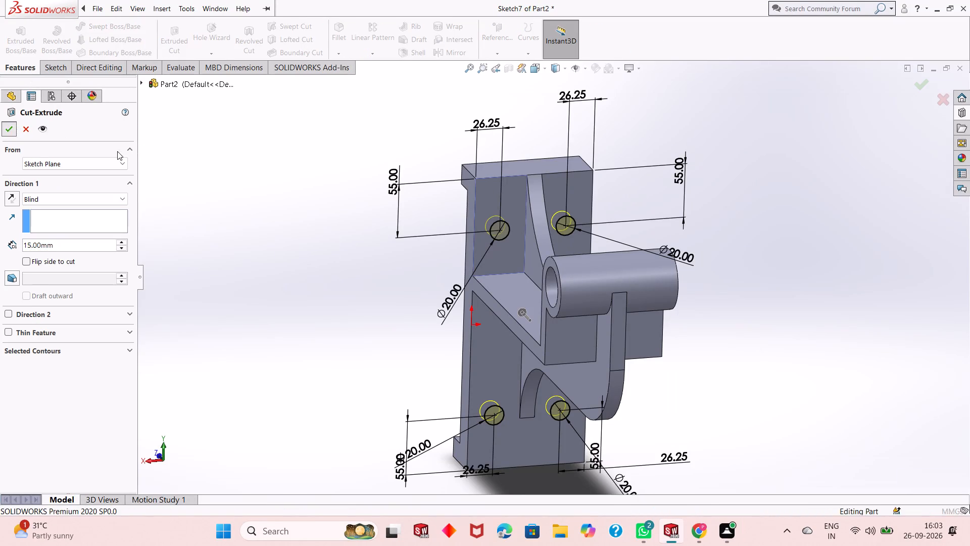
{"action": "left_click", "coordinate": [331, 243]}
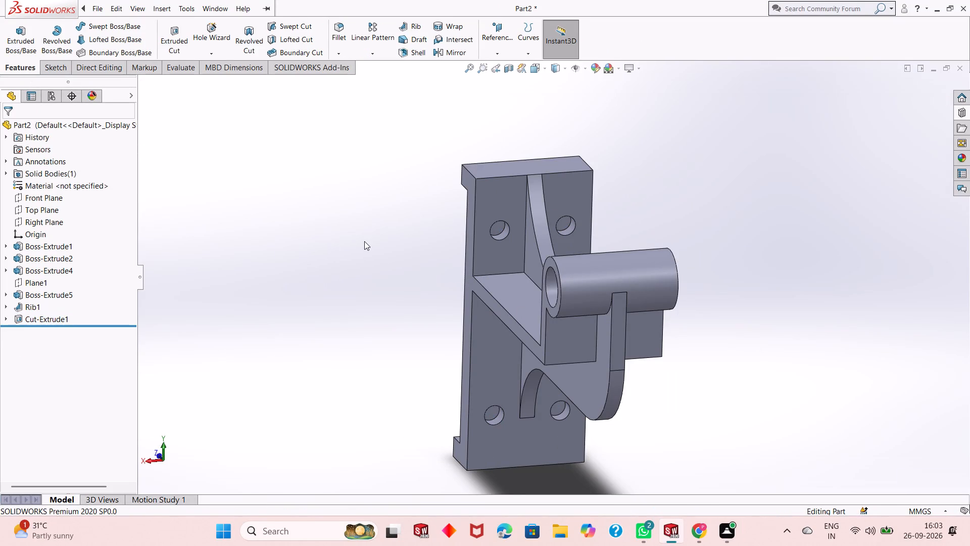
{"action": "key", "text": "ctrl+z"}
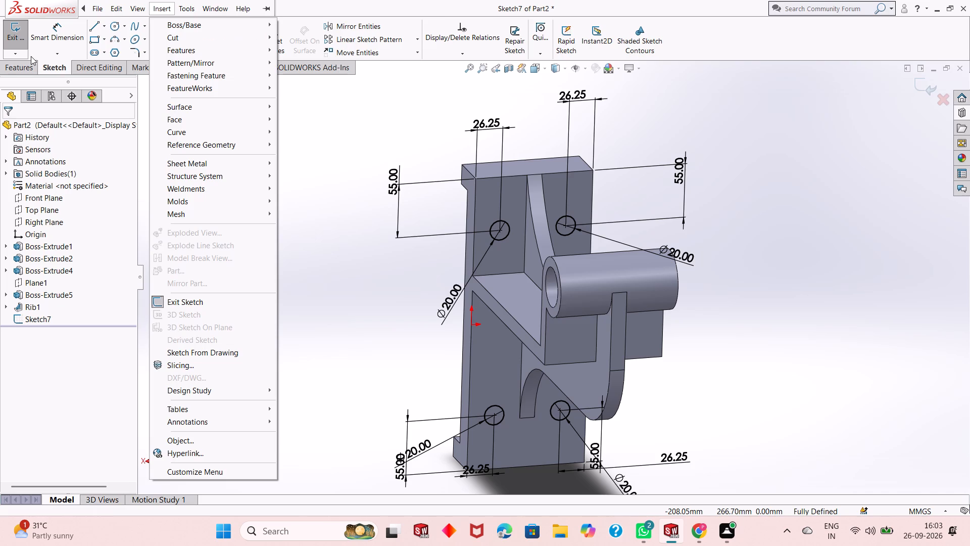
Cut the four 20 mm circles through the plate with an extruded cut set to Through All.
{"action": "left_click", "coordinate": [19, 61]}
{"action": "left_click", "coordinate": [173, 36]}
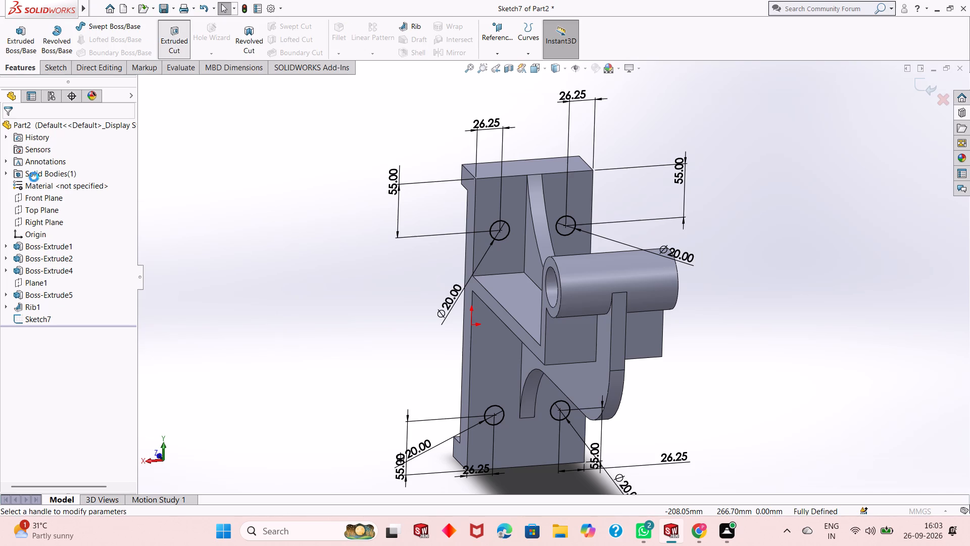
{"action": "left_click", "coordinate": [45, 191]}
{"action": "left_click", "coordinate": [50, 199]}
{"action": "left_click", "coordinate": [60, 219]}
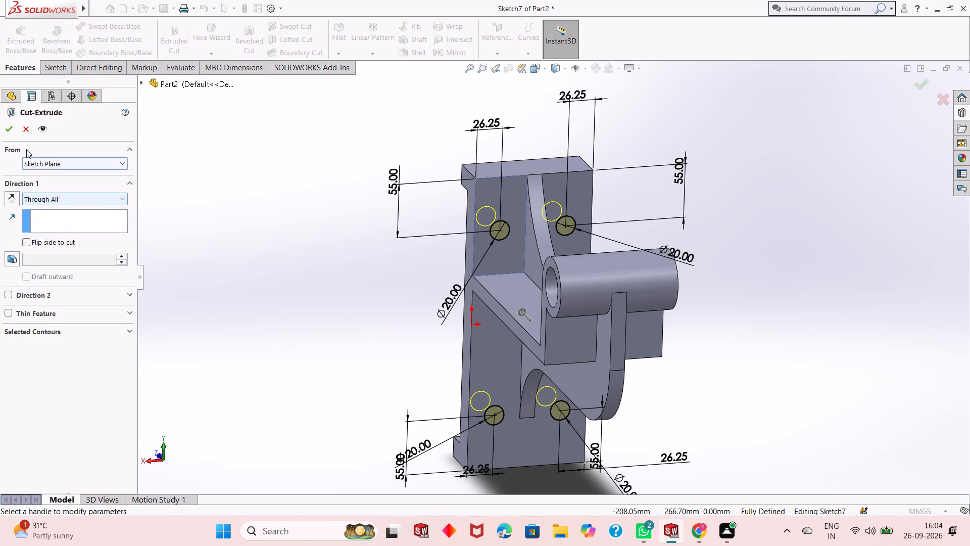
{"action": "left_click", "coordinate": [12, 125]}
{"action": "left_click", "coordinate": [297, 259]}
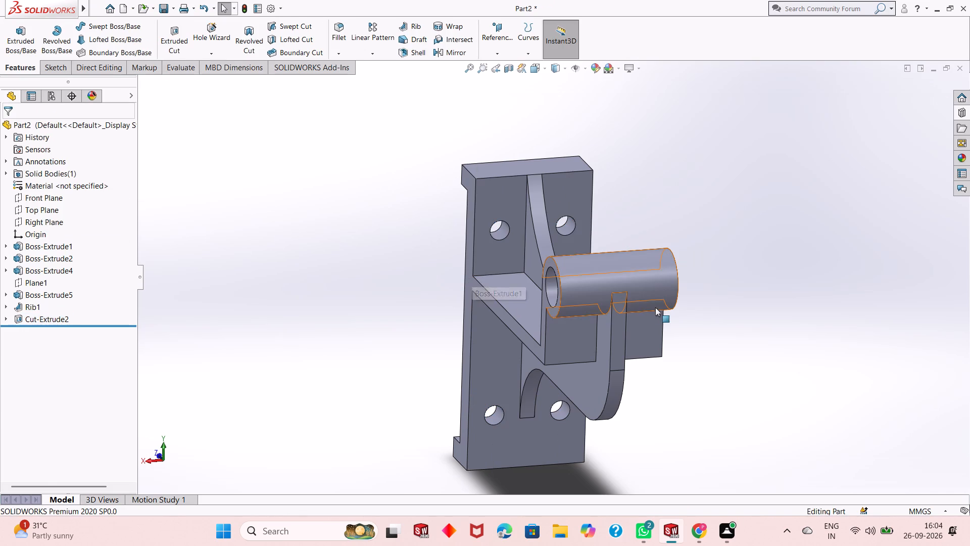
Fillet the outer corner edge between the arm's underside and its upturned end, beside the lower rib, with a 10 mm radius.
{"action": "middle_click_drag", "start_coordinate": [657, 373], "coordinate": [660, 350]}
{"action": "scroll", "coordinate": [595, 357], "scroll_direction": "up", "scroll_amount": 1}
{"action": "middle_click_drag", "start_coordinate": [601, 351], "coordinate": [665, 328]}
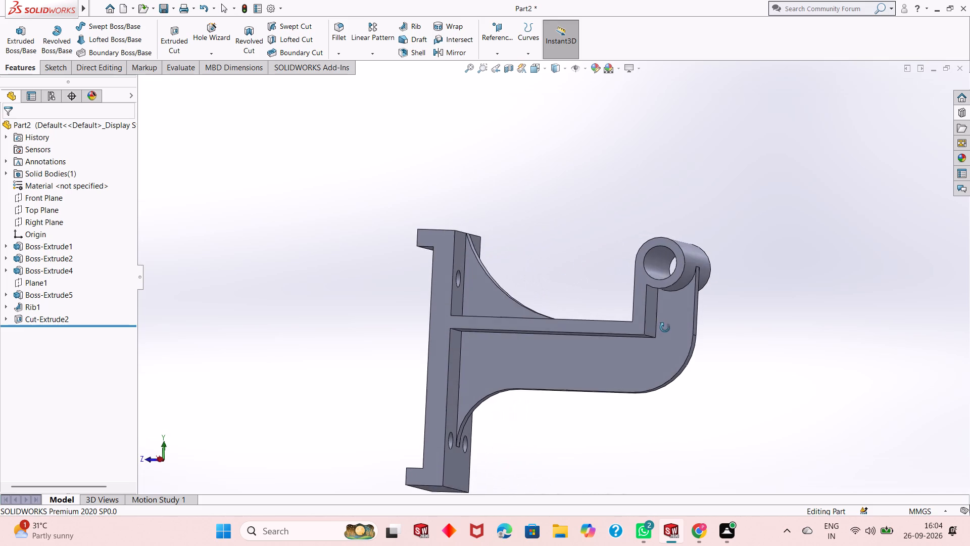
{"action": "middle_click_drag", "start_coordinate": [665, 328], "coordinate": [645, 363]}
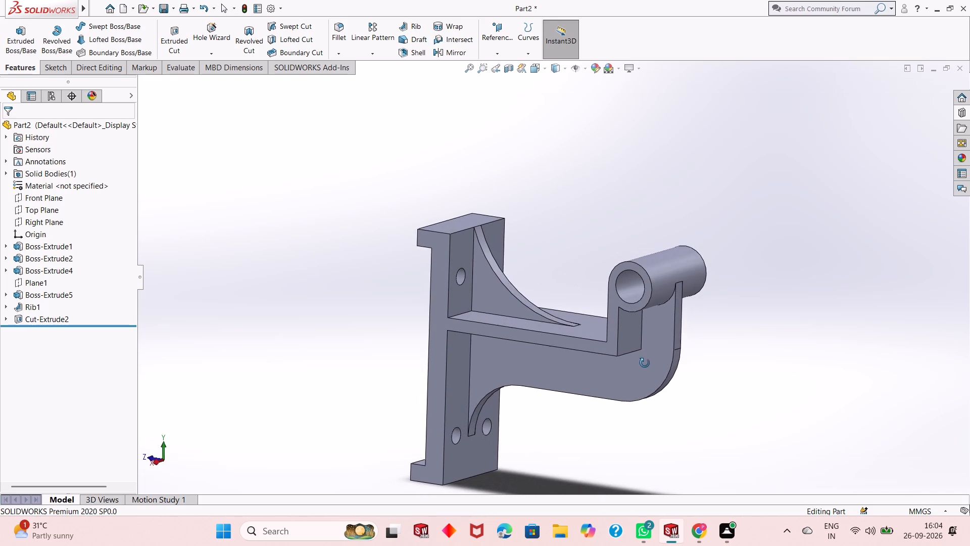
{"action": "middle_click_drag", "start_coordinate": [645, 363], "coordinate": [643, 368]}
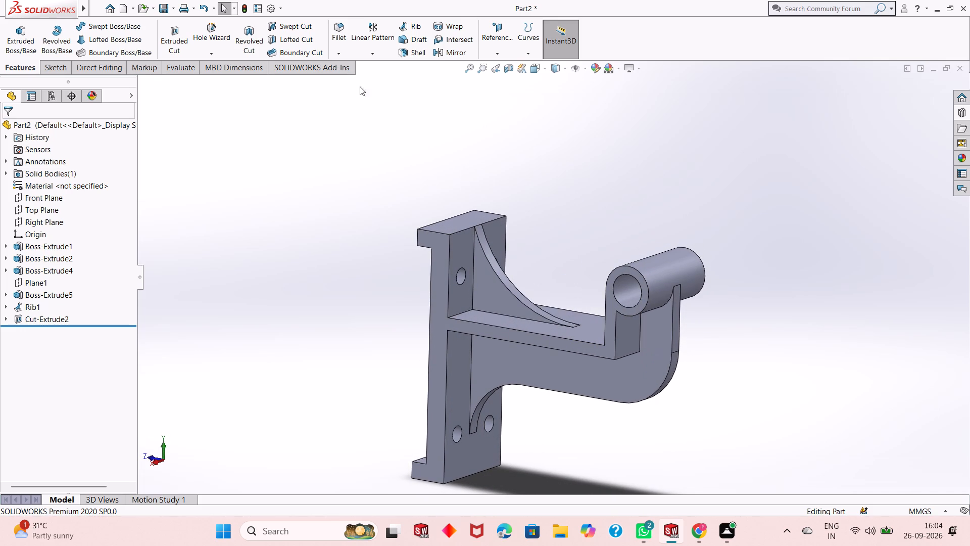
{"action": "left_click", "coordinate": [342, 34]}
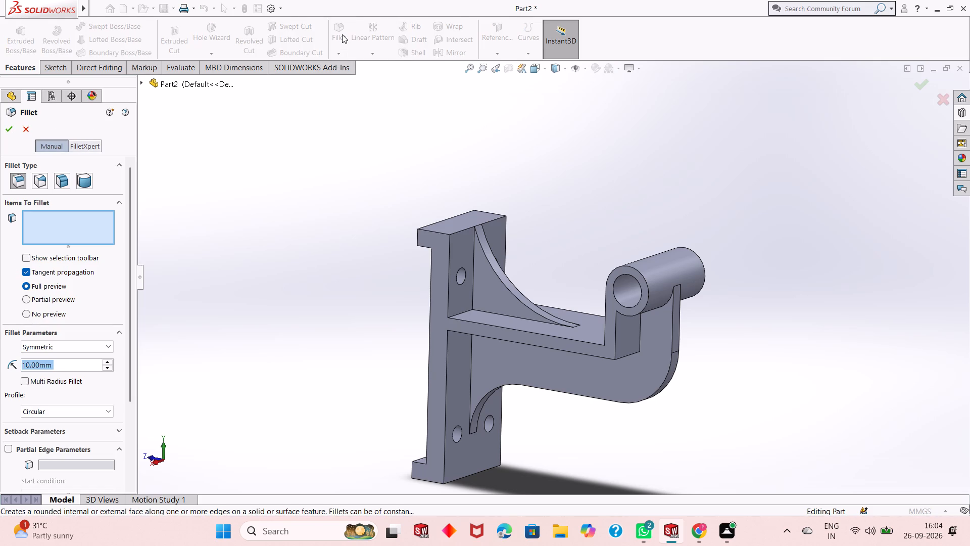
{"action": "type", "text": "10"}
{"action": "key", "text": "Return"}
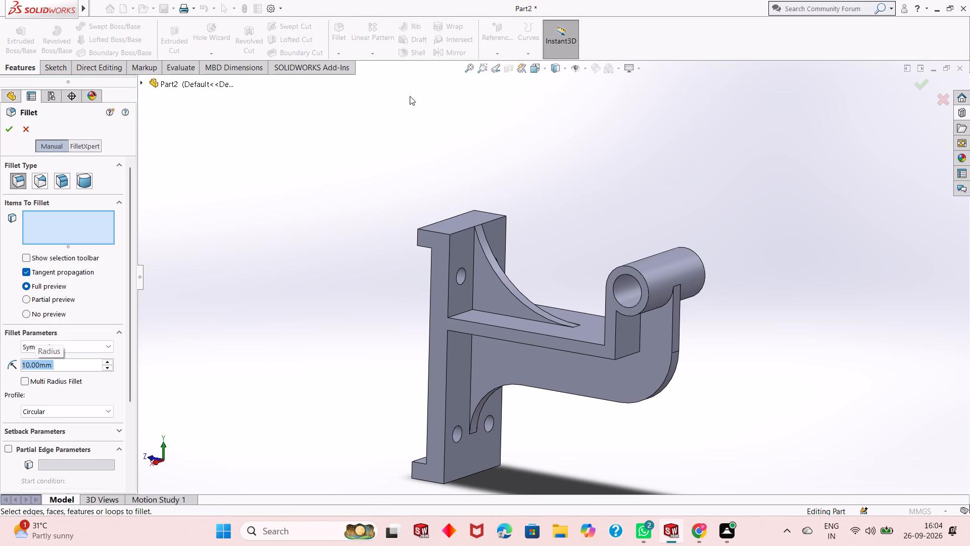
{"action": "left_click", "coordinate": [617, 359]}
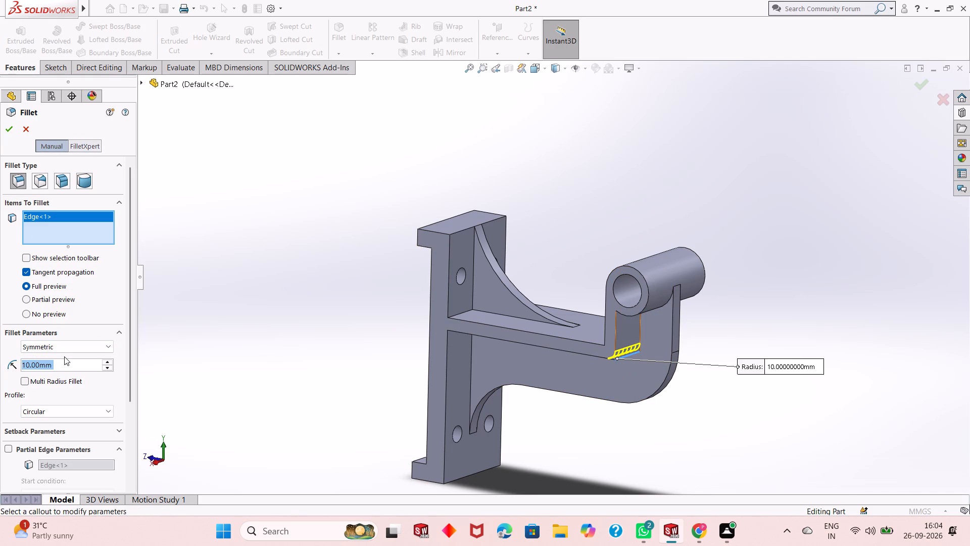
{"action": "left_click", "coordinate": [6, 124]}
Fillet the inner corner edge between the arm's top face and its upturned end with a 10 mm radius.
{"action": "middle_click_drag", "start_coordinate": [612, 379], "coordinate": [618, 394]}
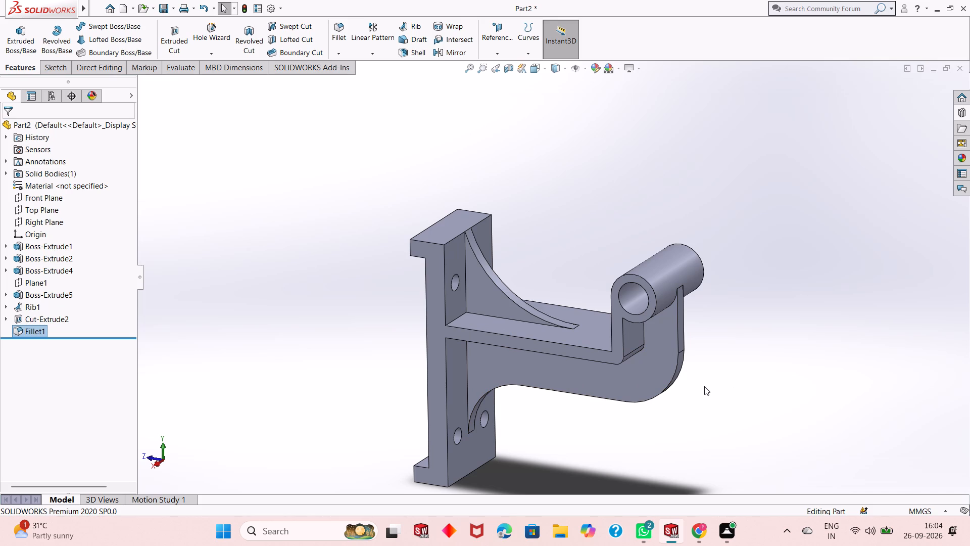
{"action": "middle_click_drag", "start_coordinate": [628, 348], "coordinate": [638, 352]}
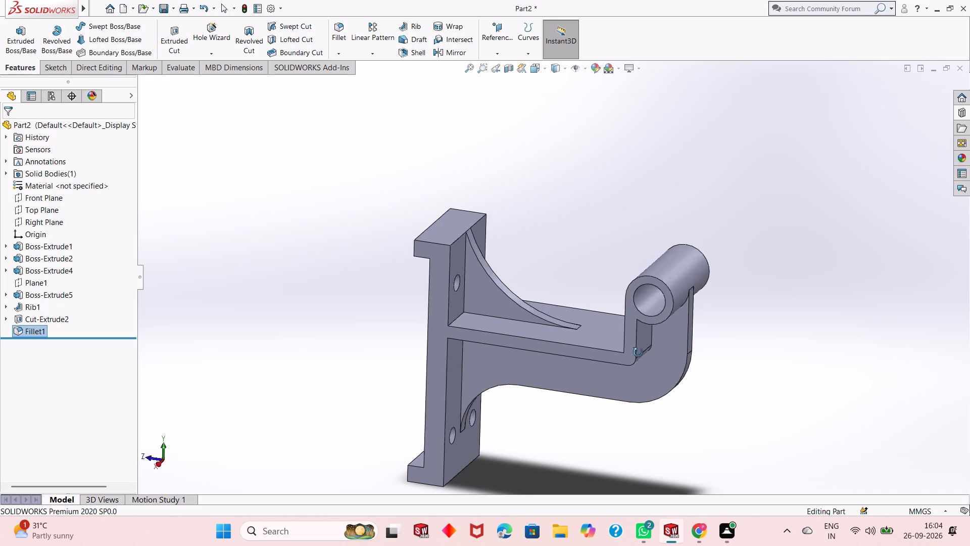
{"action": "middle_click_drag", "start_coordinate": [638, 352], "coordinate": [654, 383]}
{"action": "scroll", "coordinate": [654, 383], "scroll_direction": "up", "scroll_amount": 1}
{"action": "left_click", "coordinate": [344, 38]}
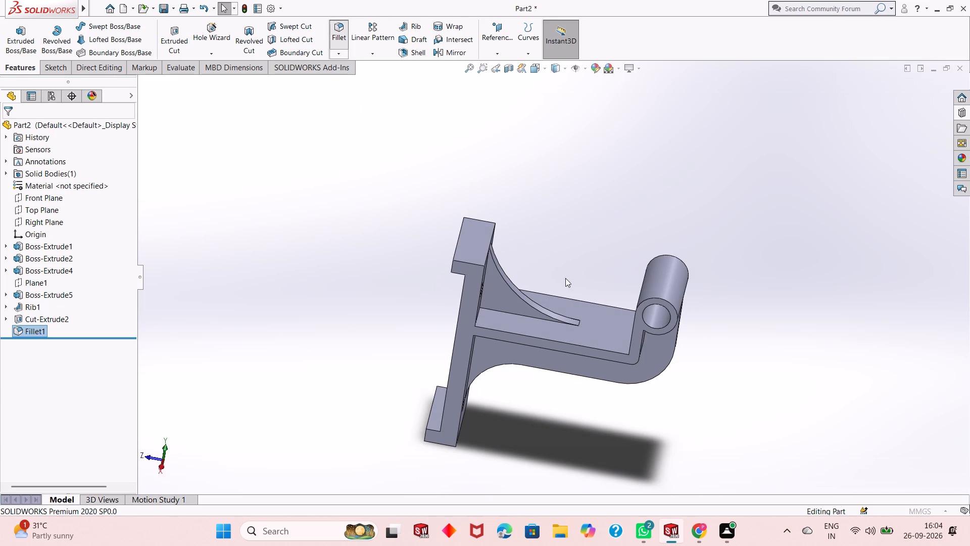
{"action": "middle_click_drag", "start_coordinate": [648, 355], "coordinate": [686, 412]}
{"action": "left_click", "coordinate": [647, 361]}
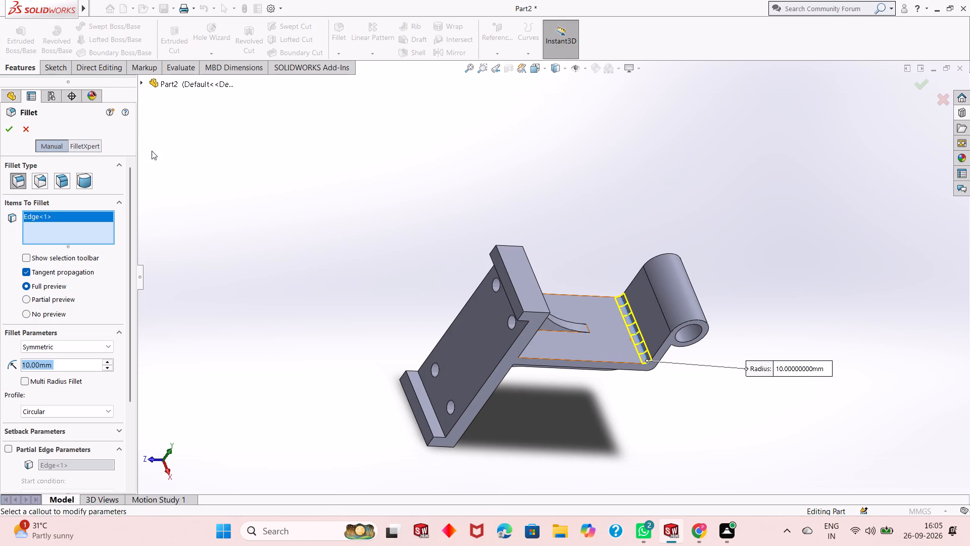
{"action": "left_click", "coordinate": [9, 130]}
Examine the bracket's filleted arm, ribs, underside and plate holes from several angles and distances.
{"action": "middle_click_drag", "start_coordinate": [723, 367], "coordinate": [707, 339]}
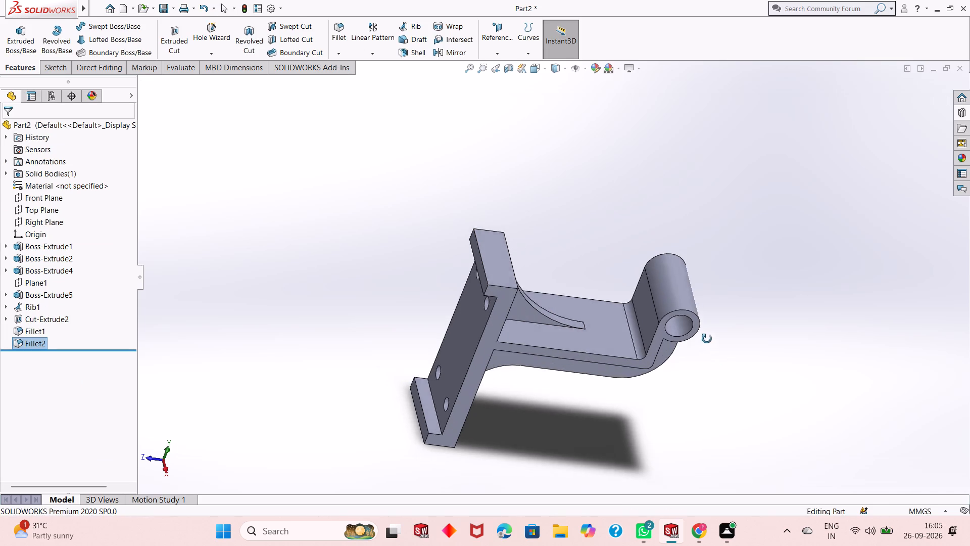
{"action": "middle_click_drag", "start_coordinate": [707, 339], "coordinate": [681, 245]}
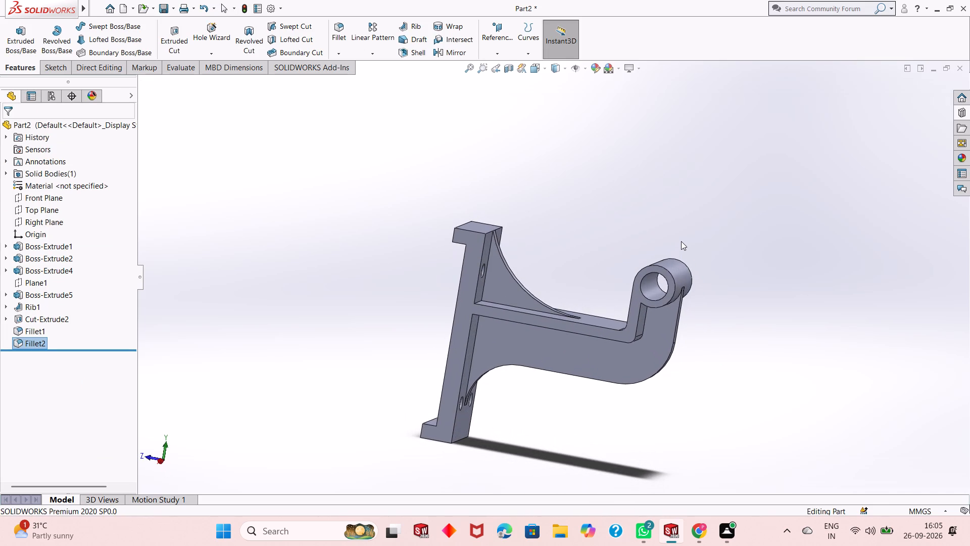
{"action": "middle_click_drag", "start_coordinate": [712, 305], "coordinate": [670, 300]}
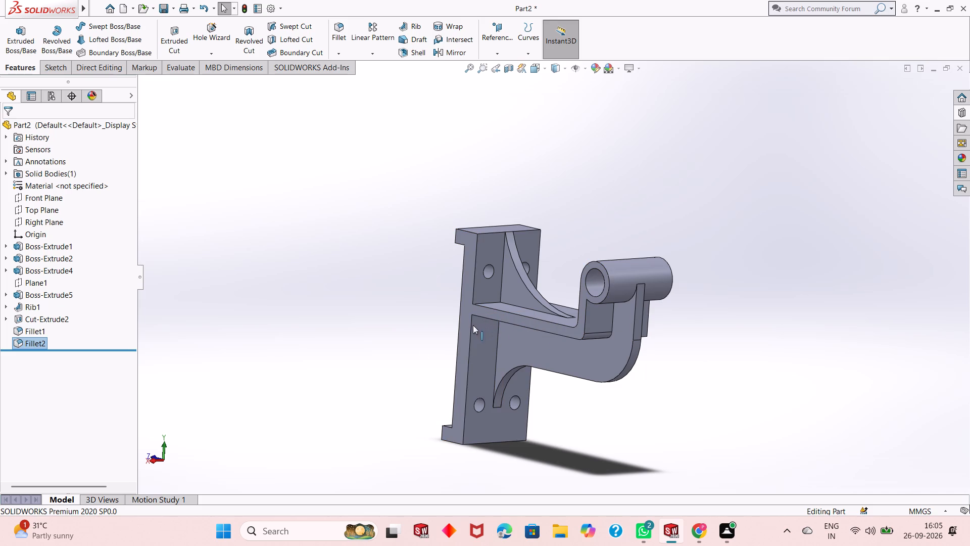
{"action": "scroll", "coordinate": [530, 323], "scroll_direction": "down", "scroll_amount": 3}
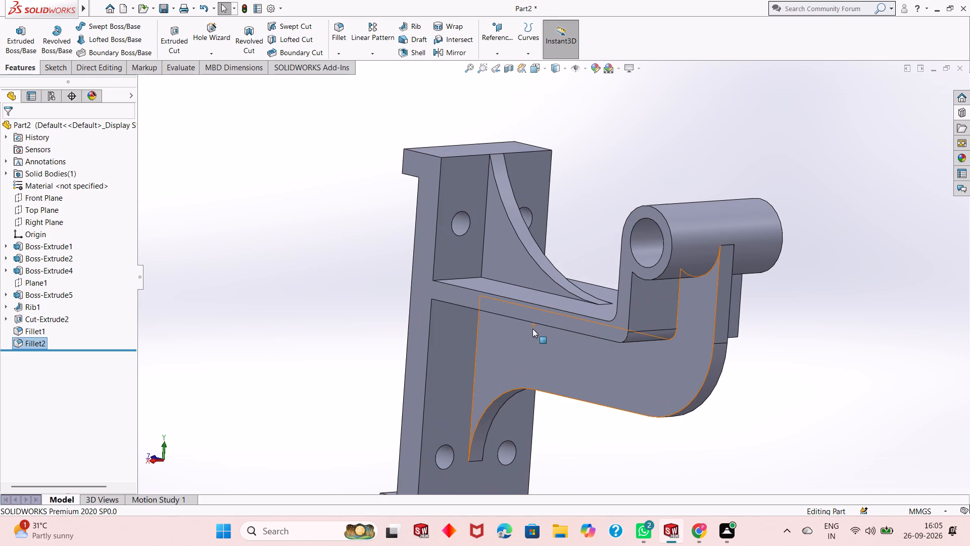
{"action": "middle_click_drag", "start_coordinate": [548, 383], "coordinate": [545, 305]}
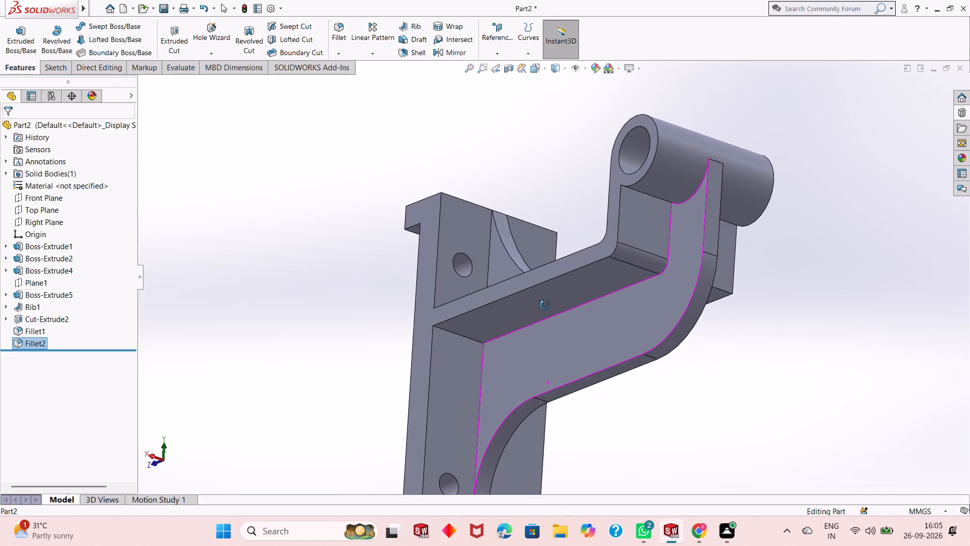
{"action": "middle_click_drag", "start_coordinate": [545, 305], "coordinate": [555, 414]}
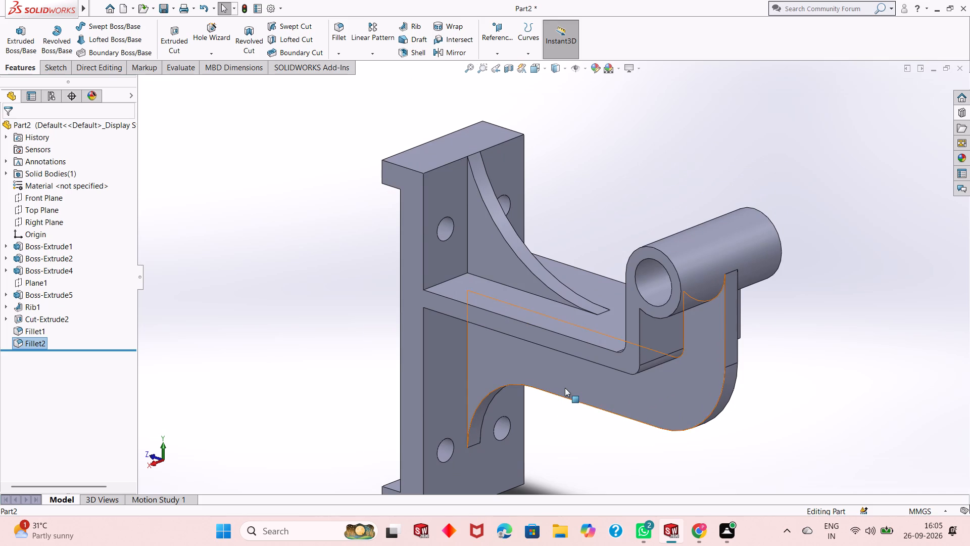
{"action": "scroll", "coordinate": [565, 388], "scroll_direction": "down", "scroll_amount": 1}
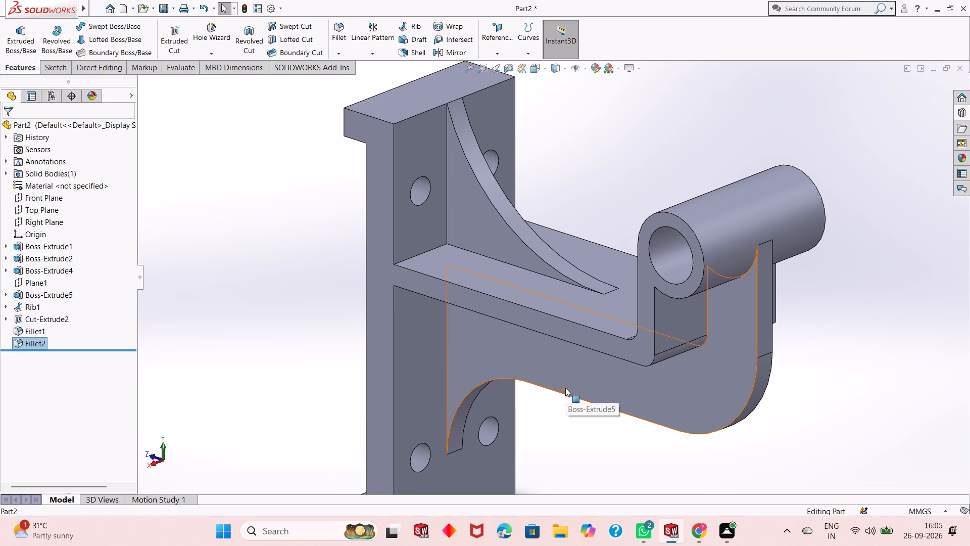
{"action": "scroll", "coordinate": [601, 337], "scroll_direction": "up", "scroll_amount": 2}
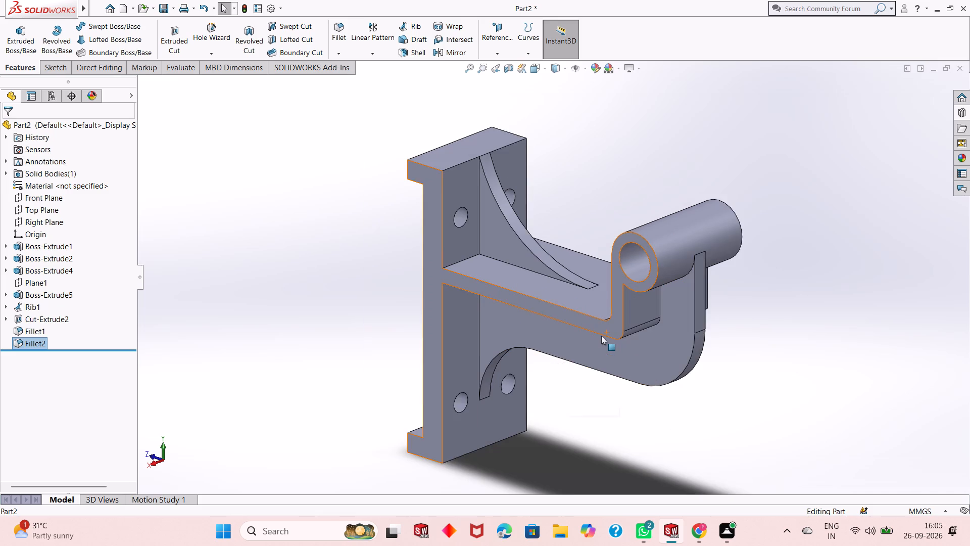
{"action": "scroll", "coordinate": [581, 335], "scroll_direction": "up", "scroll_amount": 2}
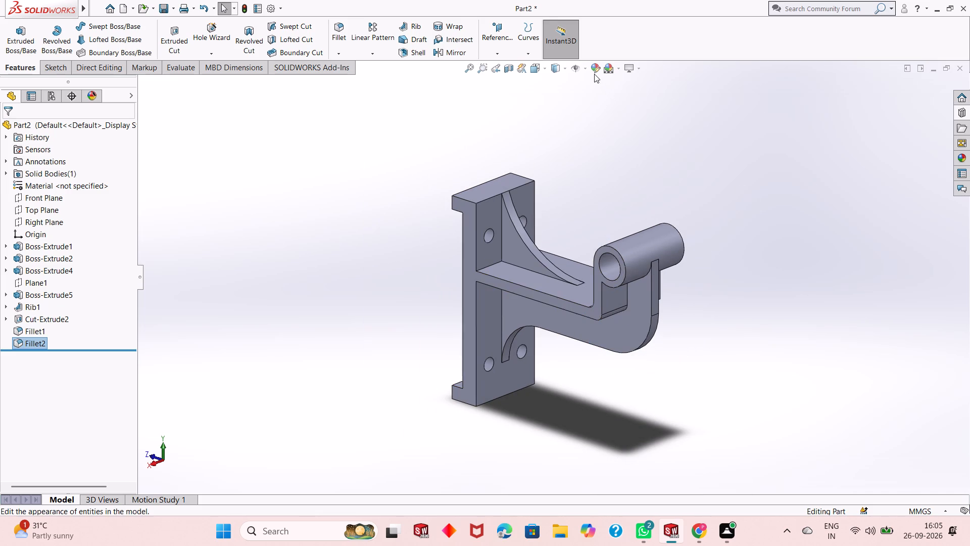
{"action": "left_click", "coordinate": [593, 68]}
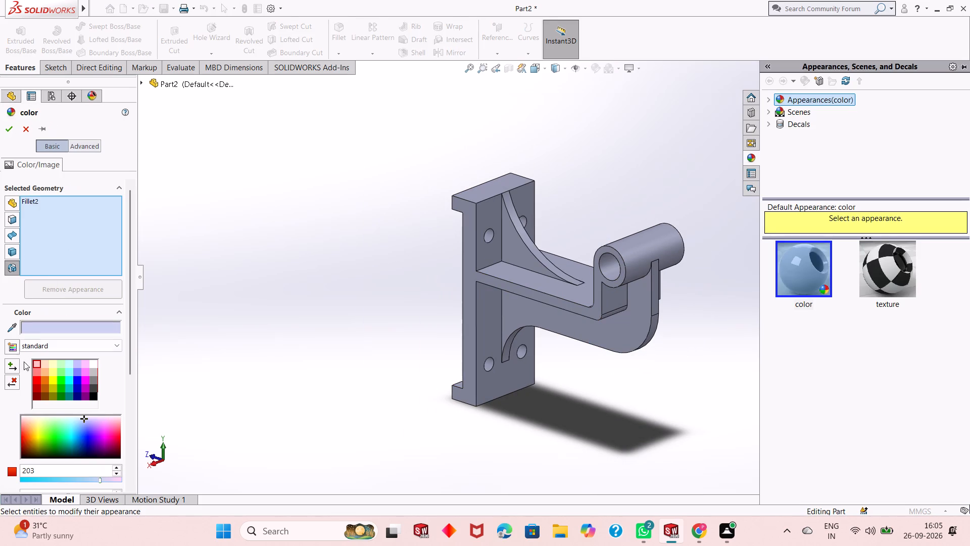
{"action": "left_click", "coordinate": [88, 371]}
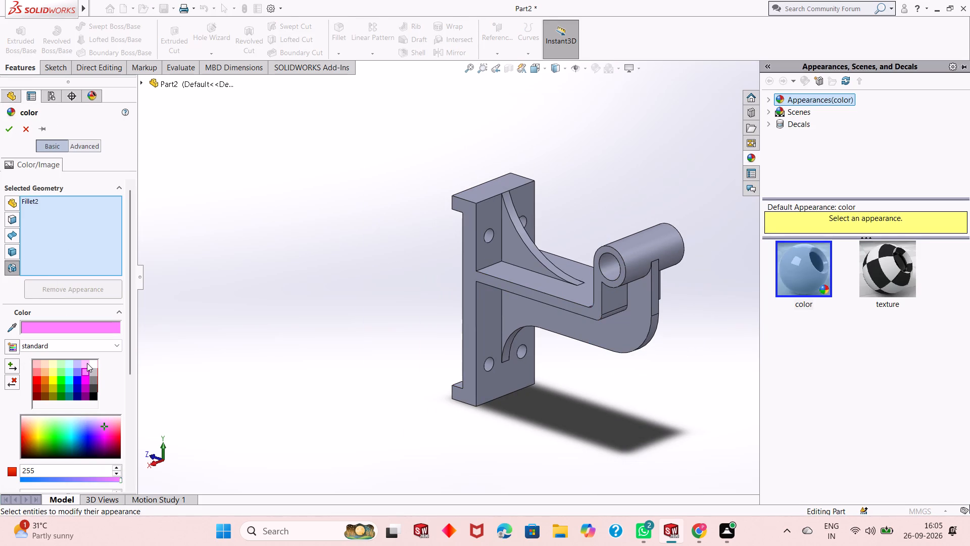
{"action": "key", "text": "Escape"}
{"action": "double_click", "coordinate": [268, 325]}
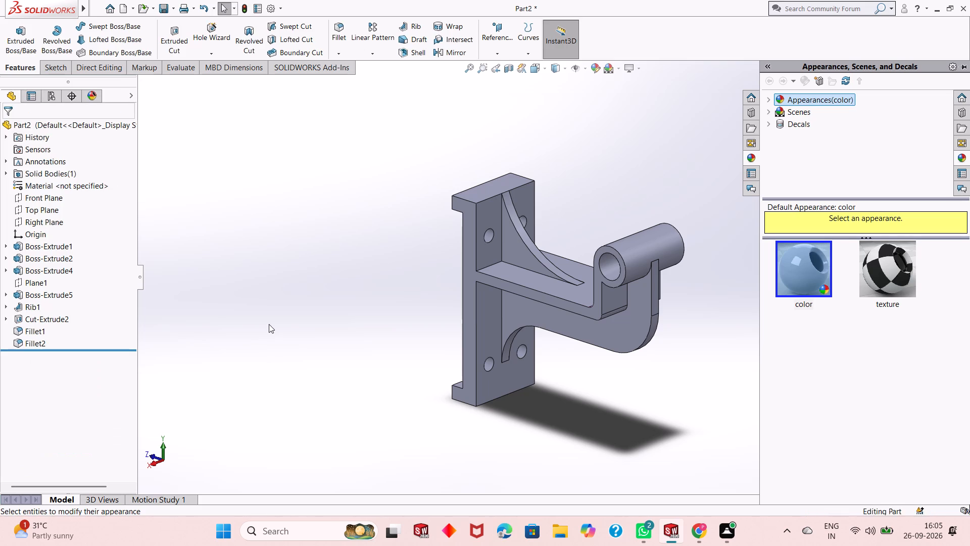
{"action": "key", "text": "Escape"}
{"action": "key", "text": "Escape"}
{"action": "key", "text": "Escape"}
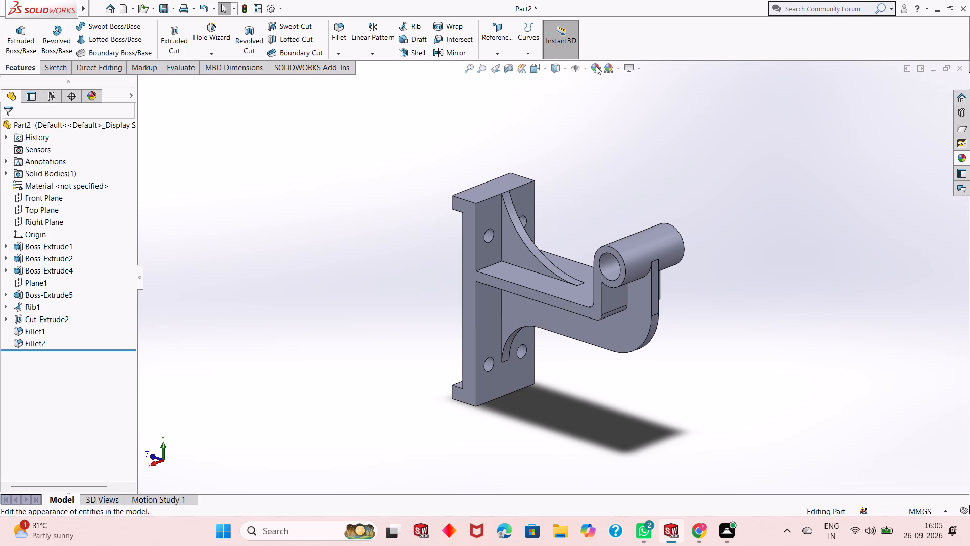
Colour the whole part light pink, using the palest magenta swatch of the standard colour palette.
{"action": "left_click", "coordinate": [596, 66]}
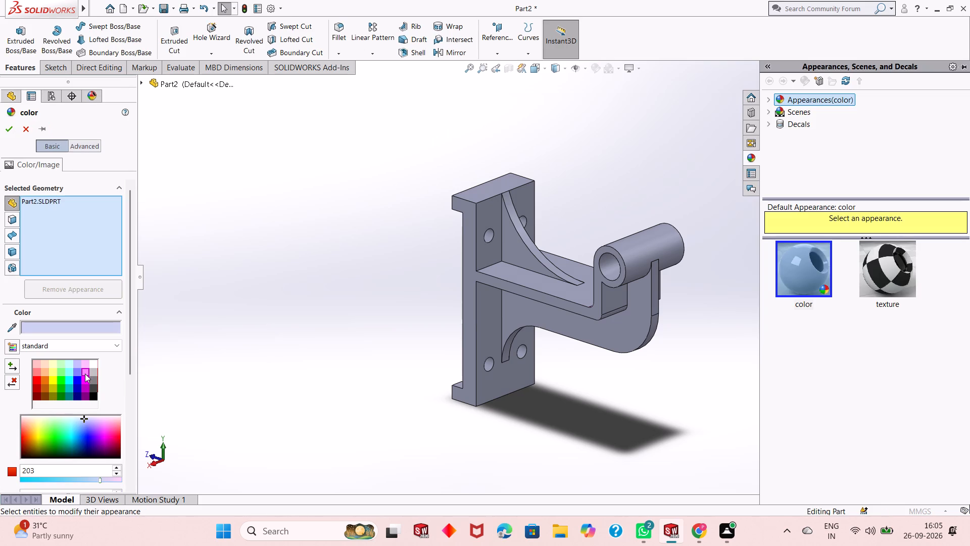
{"action": "left_click", "coordinate": [85, 374]}
{"action": "left_click", "coordinate": [85, 376]}
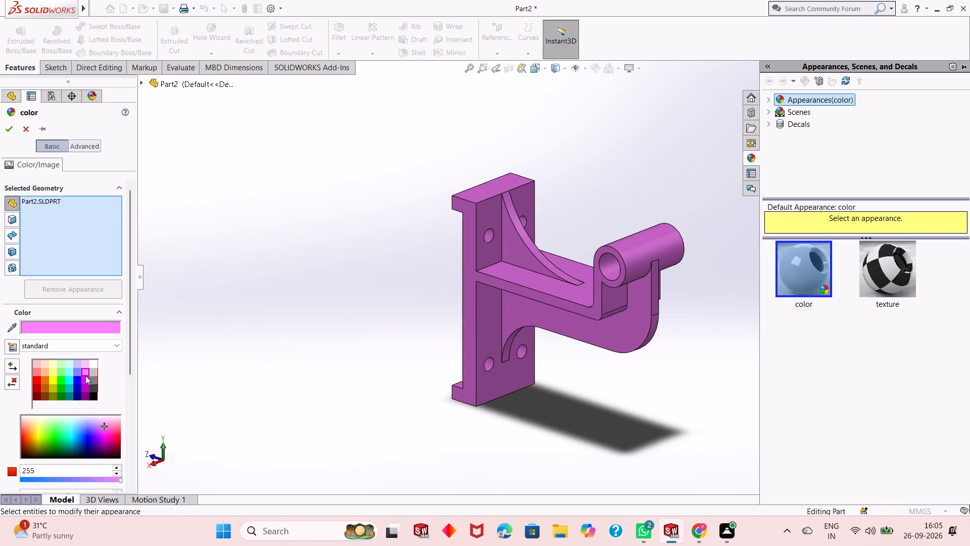
{"action": "left_click", "coordinate": [84, 381]}
{"action": "left_click", "coordinate": [83, 386]}
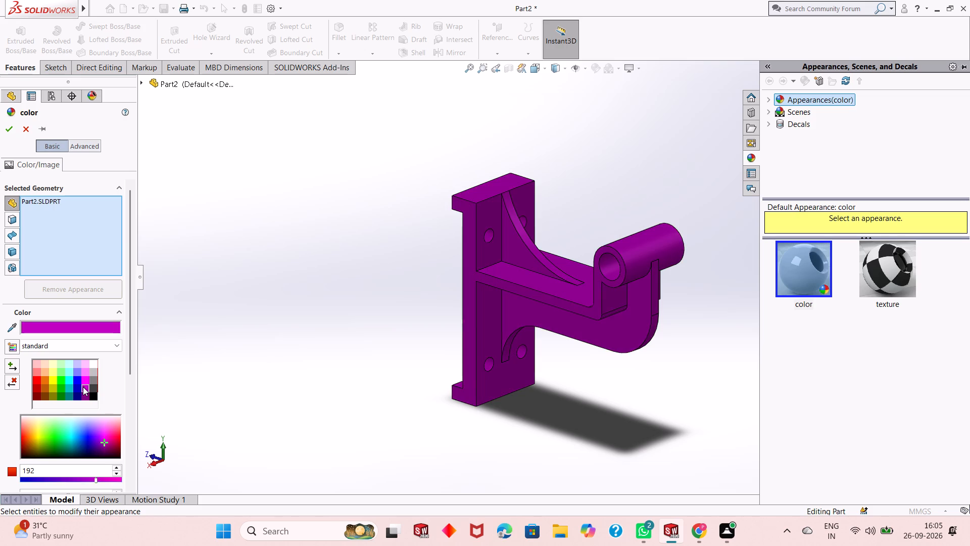
{"action": "left_click", "coordinate": [82, 393]}
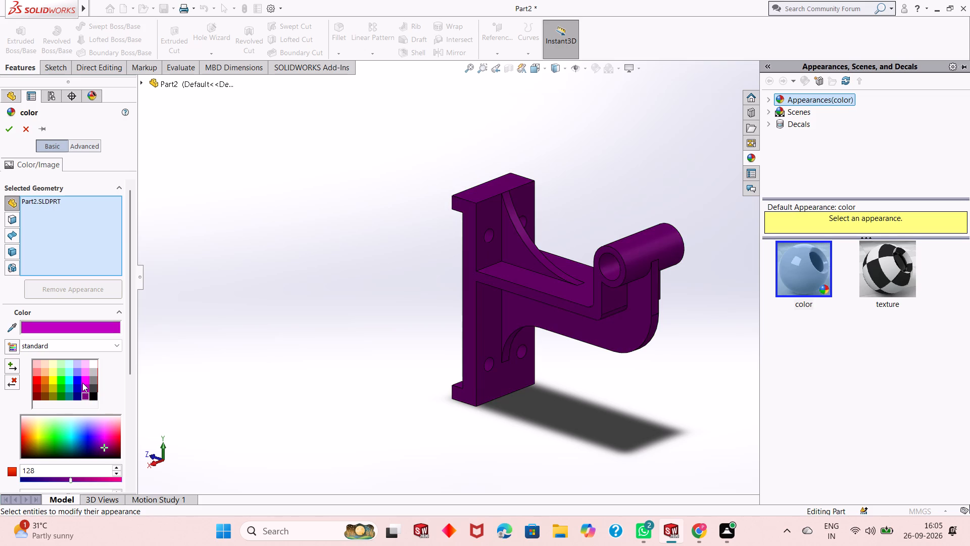
{"action": "left_click", "coordinate": [82, 383]}
{"action": "left_click", "coordinate": [84, 375]}
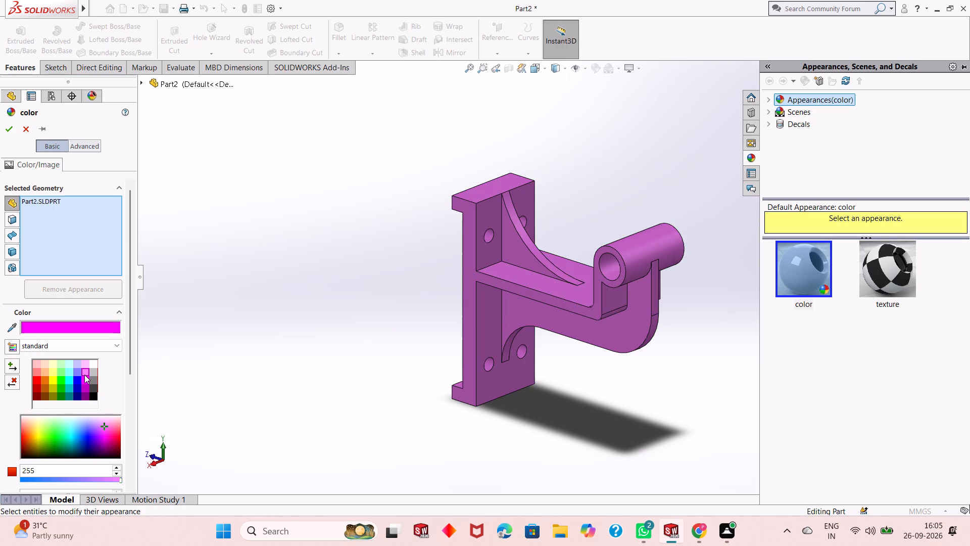
{"action": "left_click", "coordinate": [84, 364]}
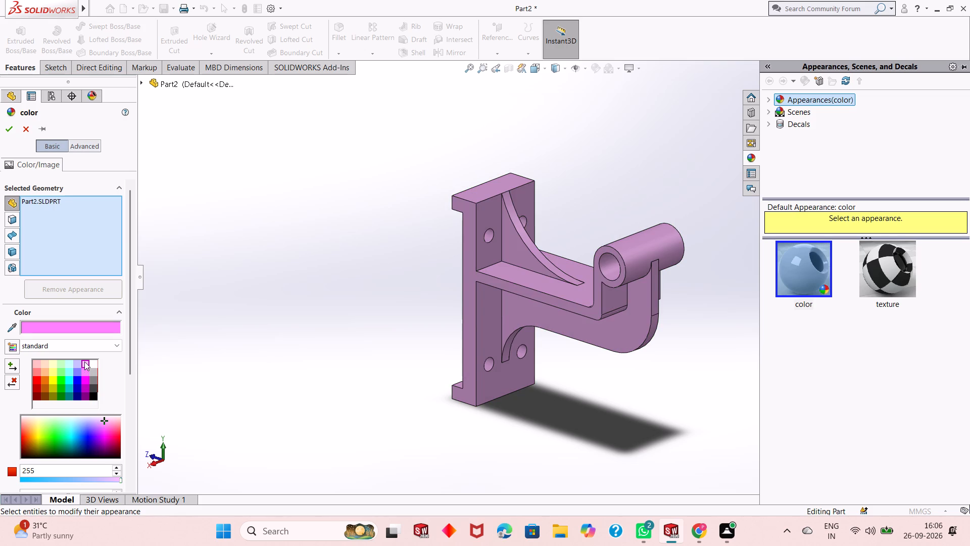
{"action": "left_click", "coordinate": [8, 135]}
{"action": "left_click", "coordinate": [320, 133]}
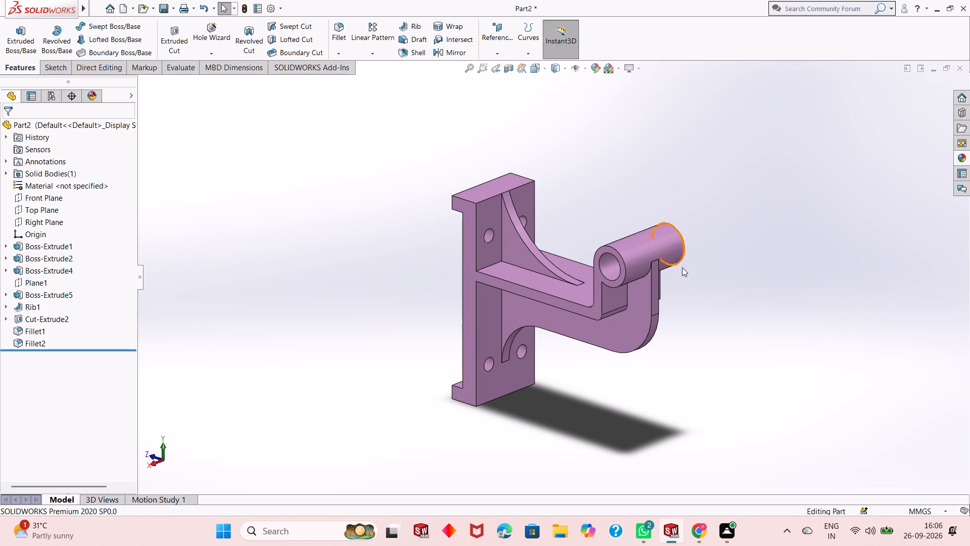
Apply the polished aluminum metal appearance to only the inner bore face of the ring boss.
{"action": "scroll", "coordinate": [670, 286], "scroll_direction": "down", "scroll_amount": 1}
{"action": "left_click", "coordinate": [964, 159]}
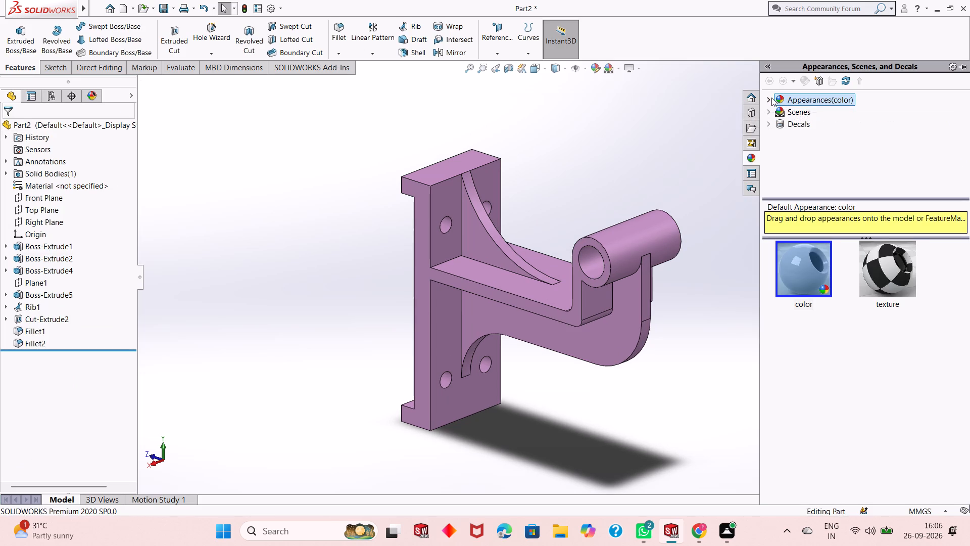
{"action": "left_click", "coordinate": [768, 100]}
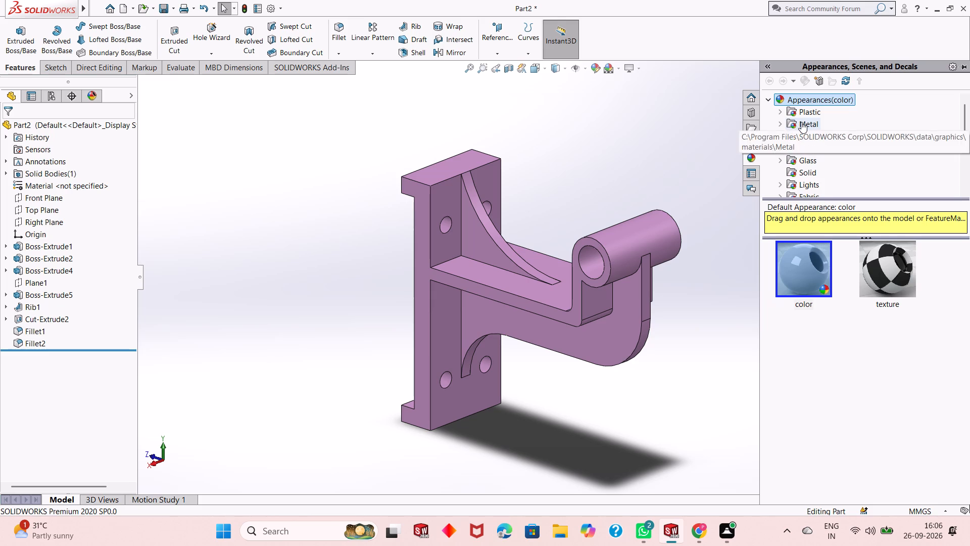
{"action": "left_click", "coordinate": [801, 122]}
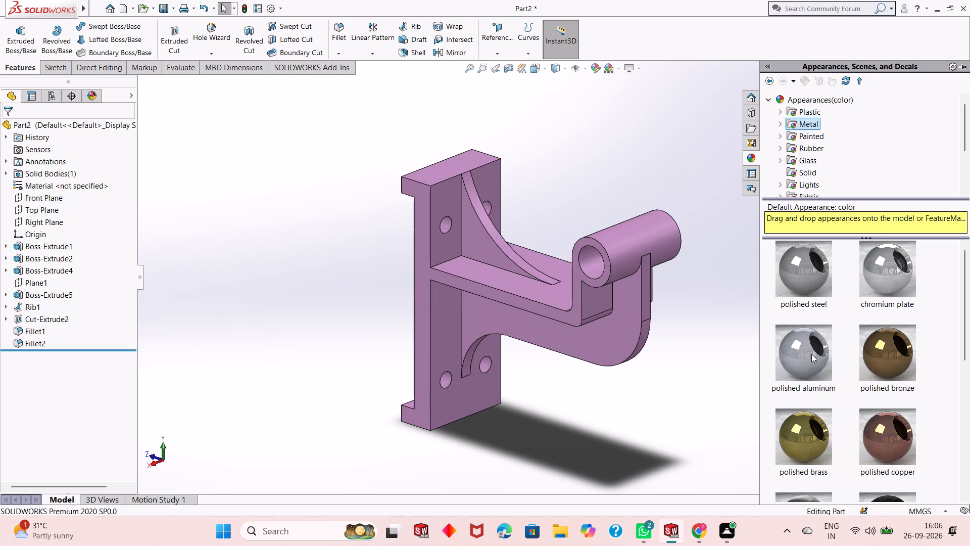
{"action": "left_click_drag", "start_coordinate": [811, 353], "coordinate": [584, 264]}
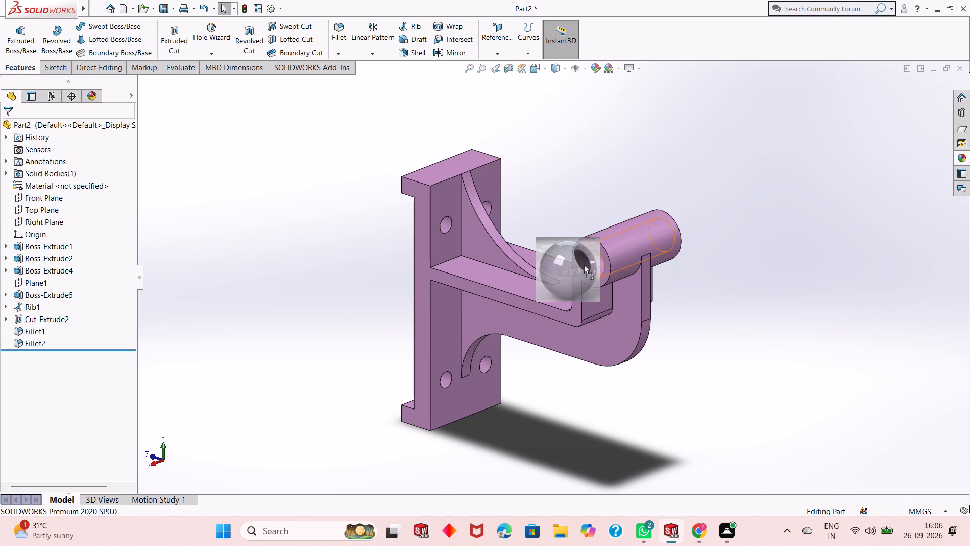
{"action": "left_click_drag", "start_coordinate": [584, 264], "coordinate": [583, 265]}
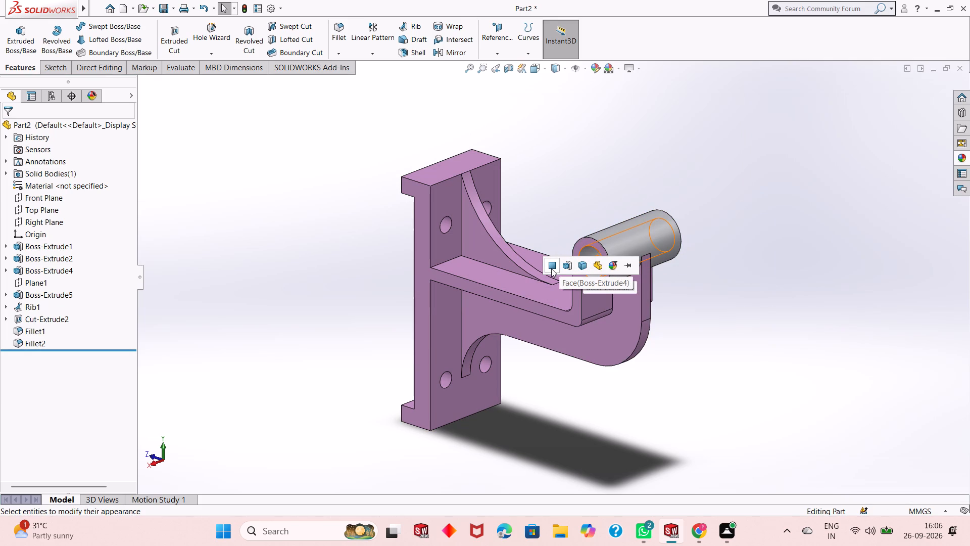
{"action": "left_click", "coordinate": [551, 268]}
Apply the polished aluminum appearance to the cut feature that forms the four plate holes.
{"action": "left_click", "coordinate": [967, 159]}
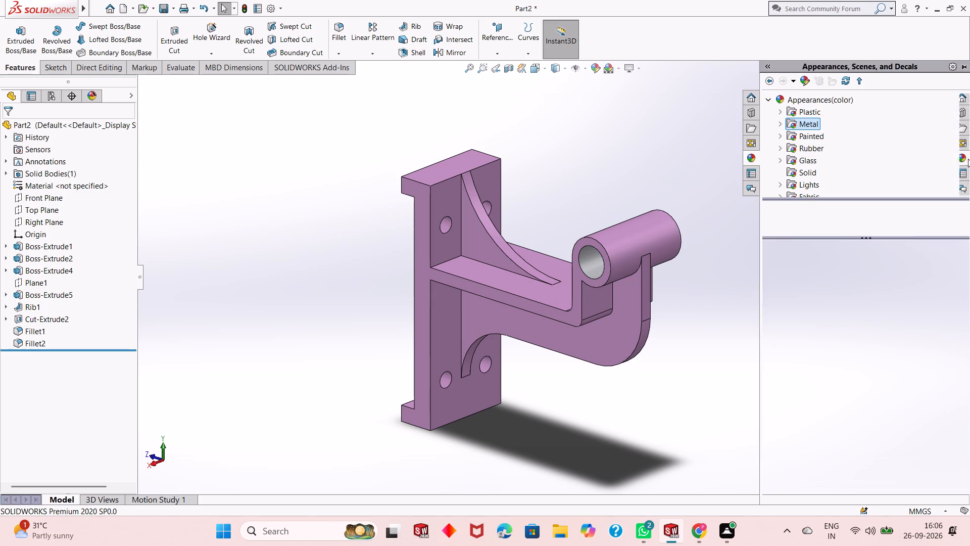
{"action": "left_click_drag", "start_coordinate": [808, 347], "coordinate": [612, 254]}
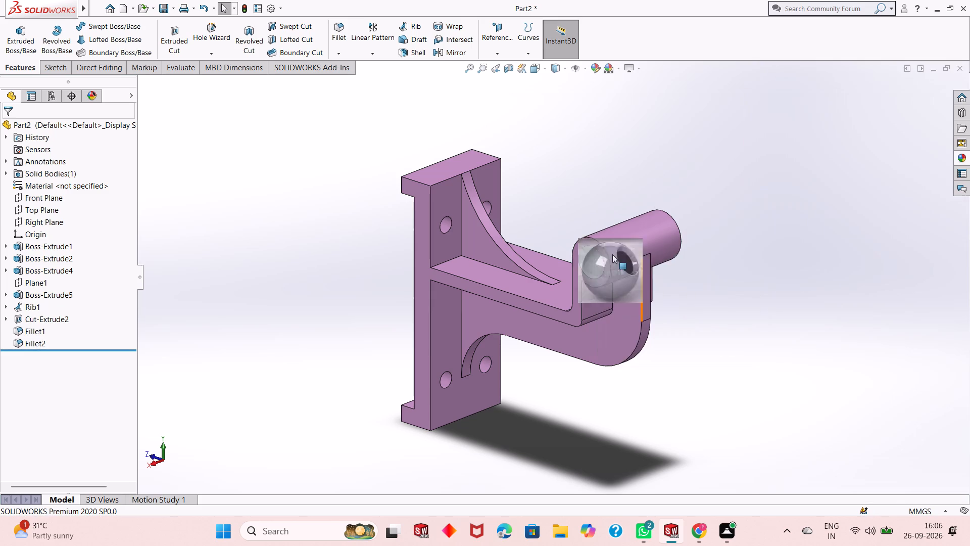
{"action": "left_click_drag", "start_coordinate": [612, 254], "coordinate": [445, 222]}
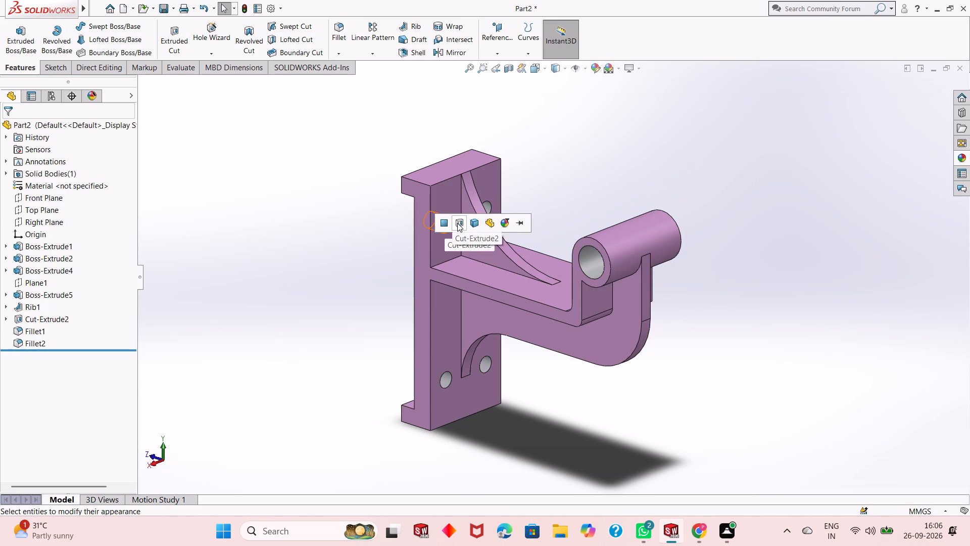
{"action": "left_click", "coordinate": [457, 223]}
Examine the coloured bracket's plate, ribs, arm, ring boss and holes from several angles and distances, including the isometric view.
{"action": "scroll", "coordinate": [538, 344], "scroll_direction": "up", "scroll_amount": 1}
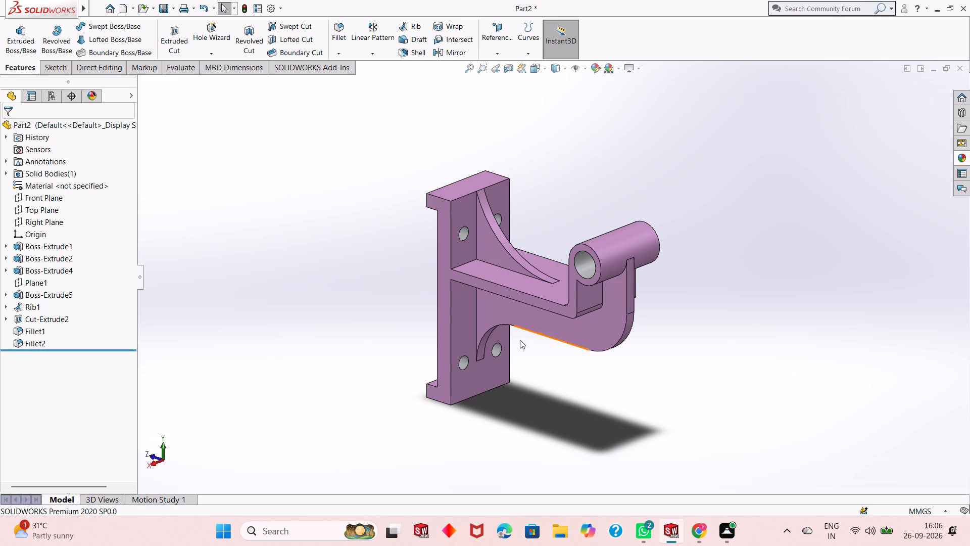
{"action": "middle_click_drag", "start_coordinate": [544, 394], "coordinate": [585, 384]}
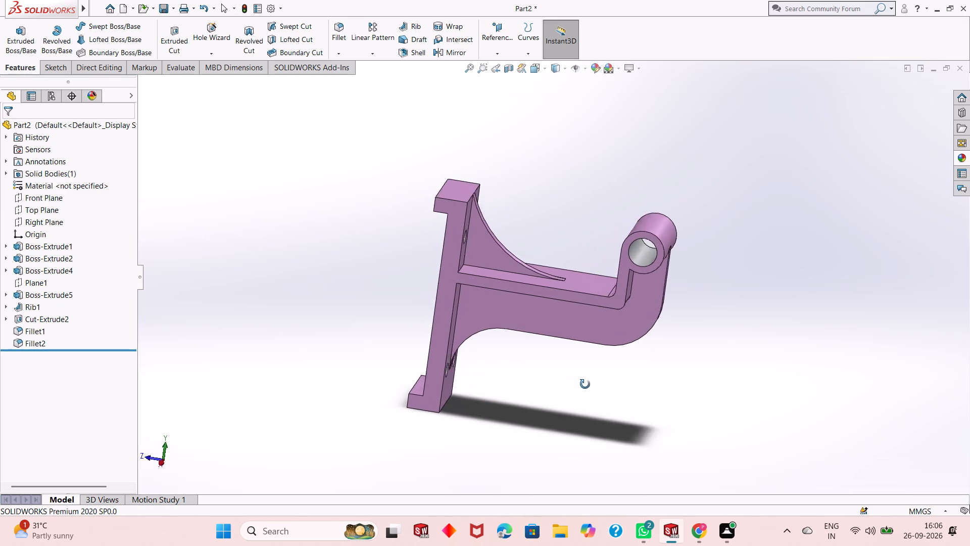
{"action": "middle_click_drag", "start_coordinate": [585, 384], "coordinate": [597, 404]}
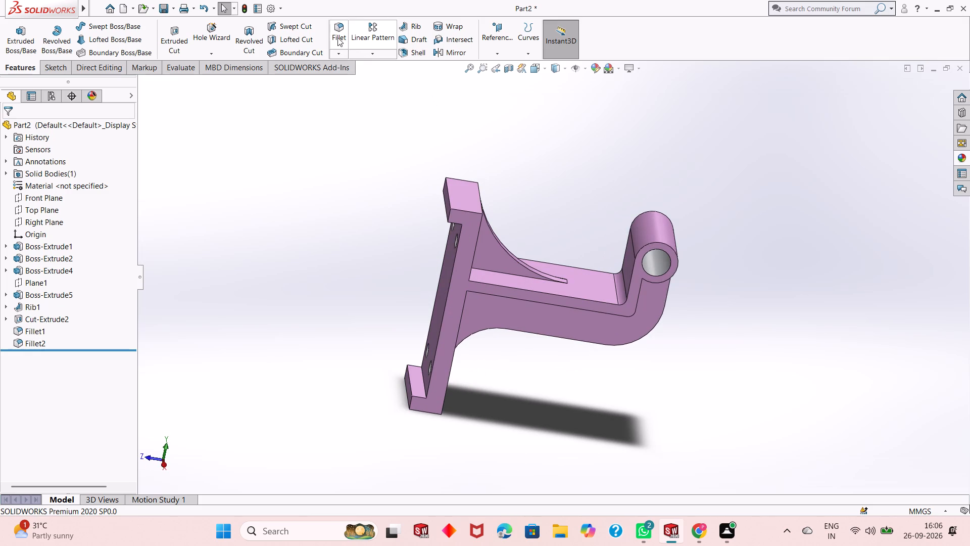
{"action": "left_click", "coordinate": [337, 37]}
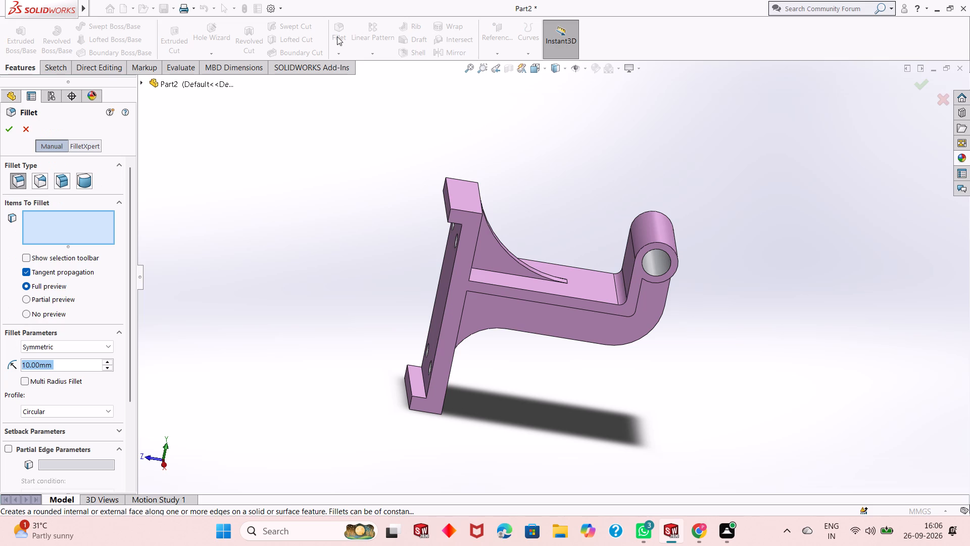
{"action": "key", "text": "Escape"}
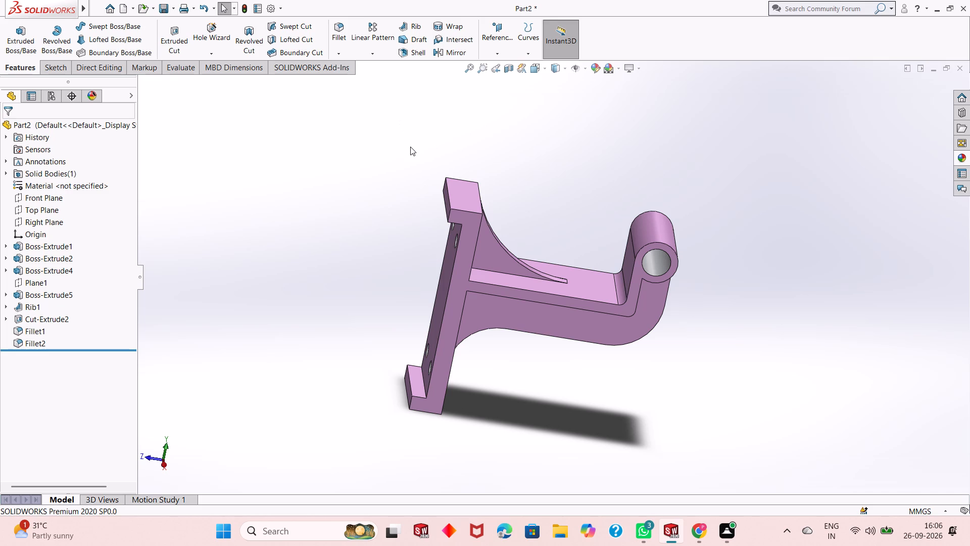
{"action": "scroll", "coordinate": [521, 210], "scroll_direction": "down", "scroll_amount": 2}
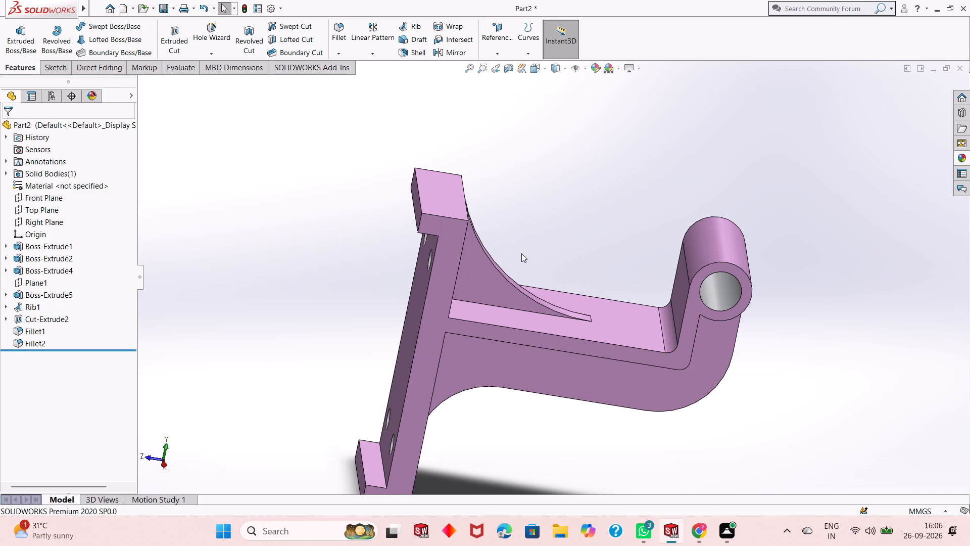
{"action": "scroll", "coordinate": [576, 283], "scroll_direction": "down", "scroll_amount": 2}
{"action": "scroll", "coordinate": [576, 283], "scroll_direction": "up", "scroll_amount": 3}
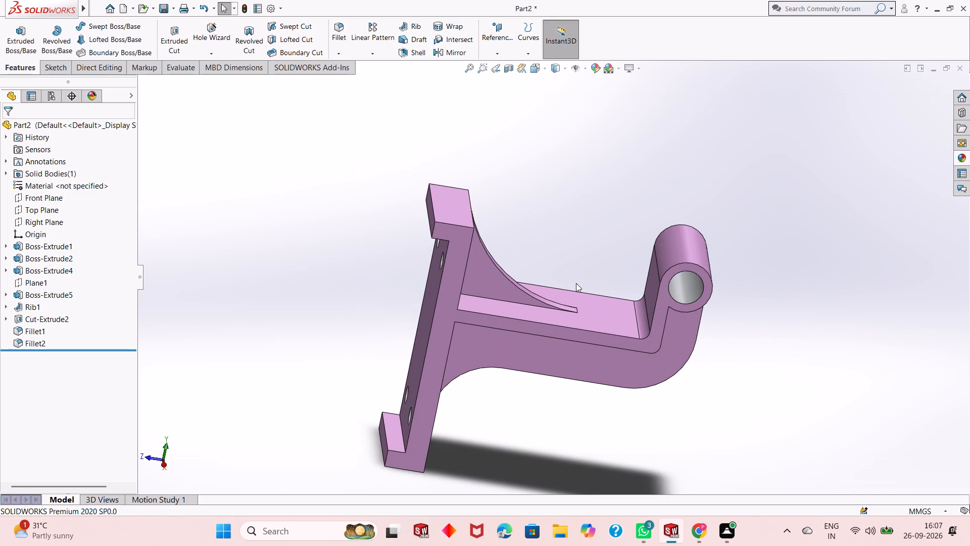
{"action": "scroll", "coordinate": [593, 287], "scroll_direction": "up", "scroll_amount": 1}
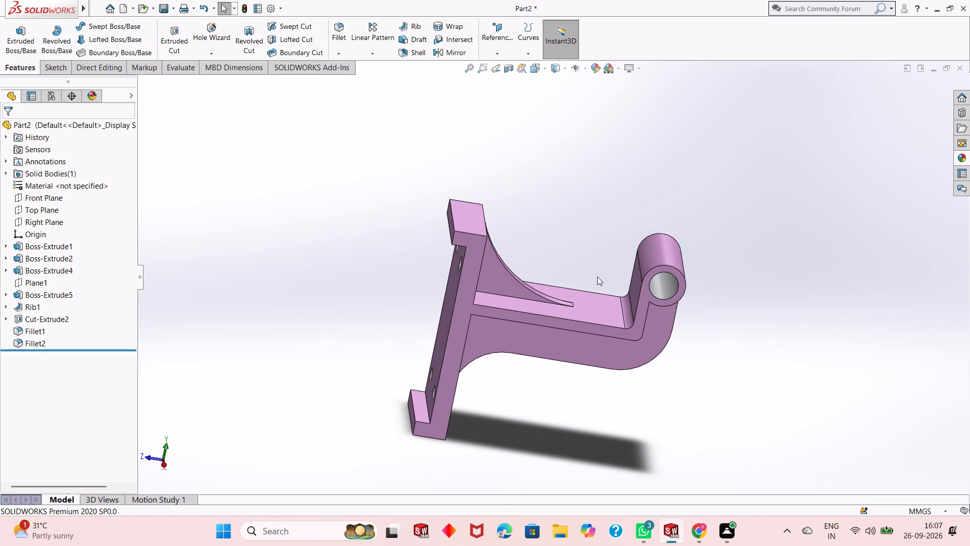
{"action": "scroll", "coordinate": [597, 277], "scroll_direction": "down", "scroll_amount": 1}
{"action": "scroll", "coordinate": [597, 277], "scroll_direction": "up", "scroll_amount": 1}
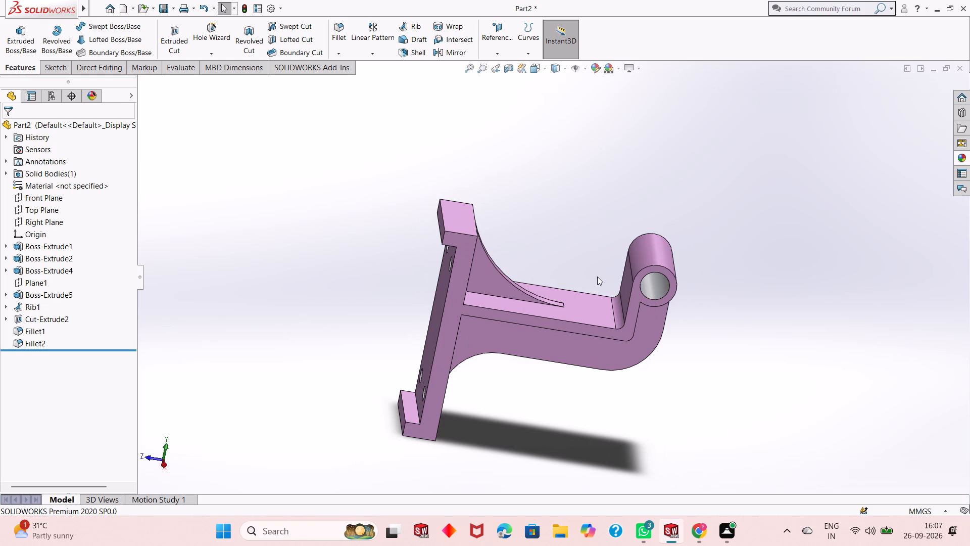
{"action": "scroll", "coordinate": [562, 217], "scroll_direction": "down", "scroll_amount": 1}
{"action": "scroll", "coordinate": [562, 217], "scroll_direction": "up", "scroll_amount": 2}
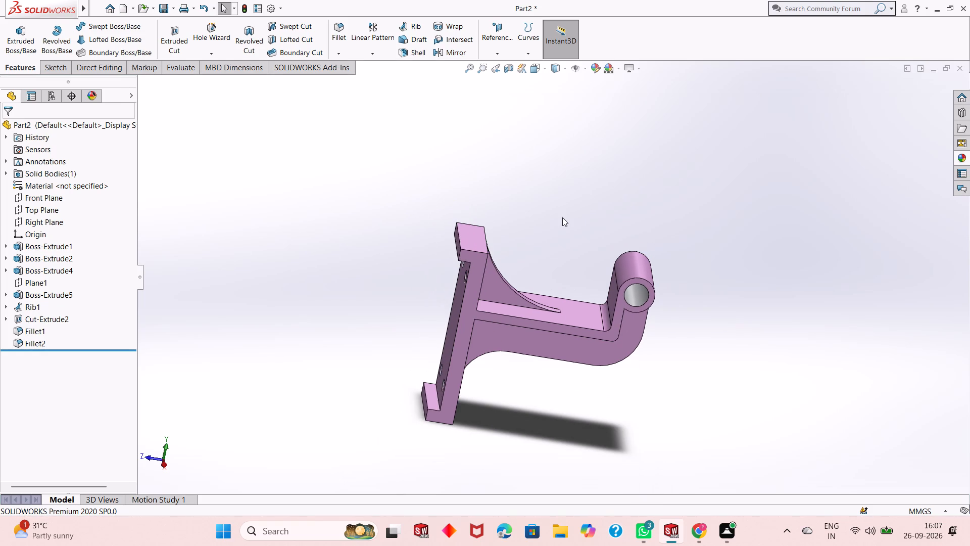
{"action": "middle_click_drag", "start_coordinate": [582, 309], "coordinate": [576, 308]}
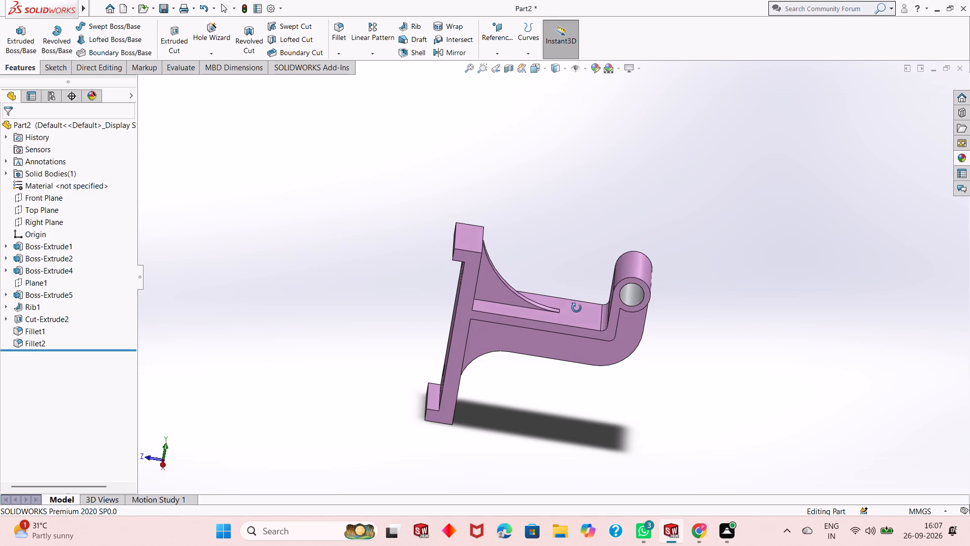
{"action": "middle_click_drag", "start_coordinate": [576, 308], "coordinate": [526, 255]}
{"action": "scroll", "coordinate": [525, 258], "scroll_direction": "up", "scroll_amount": 2}
{"action": "scroll", "coordinate": [574, 359], "scroll_direction": "down", "scroll_amount": 6}
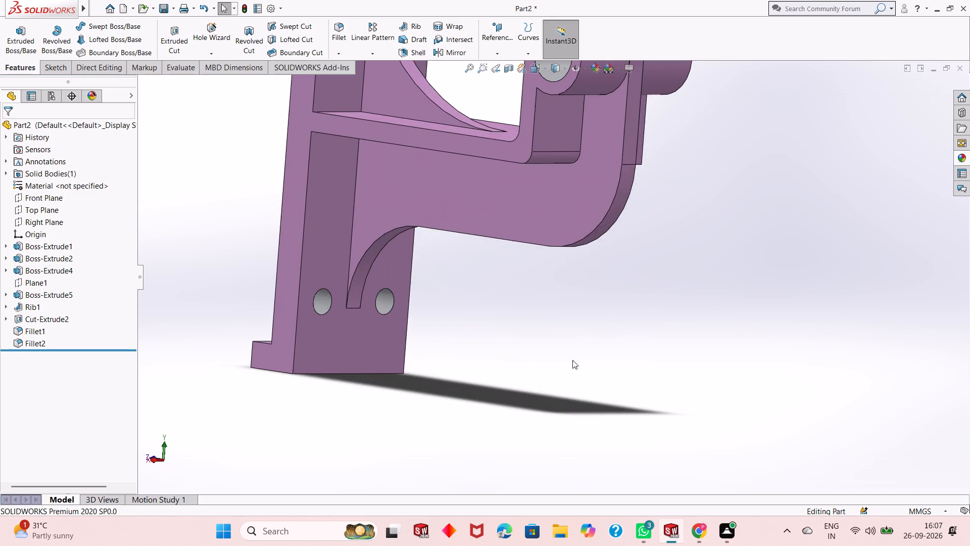
{"action": "scroll", "coordinate": [562, 323], "scroll_direction": "up", "scroll_amount": 5}
{"action": "scroll", "coordinate": [523, 139], "scroll_direction": "down", "scroll_amount": 3}
{"action": "scroll", "coordinate": [561, 355], "scroll_direction": "up", "scroll_amount": 1}
{"action": "scroll", "coordinate": [557, 399], "scroll_direction": "up", "scroll_amount": 1}
{"action": "scroll", "coordinate": [555, 402], "scroll_direction": "down", "scroll_amount": 2}
{"action": "scroll", "coordinate": [531, 330], "scroll_direction": "up", "scroll_amount": 1}
{"action": "scroll", "coordinate": [483, 197], "scroll_direction": "down", "scroll_amount": 1}
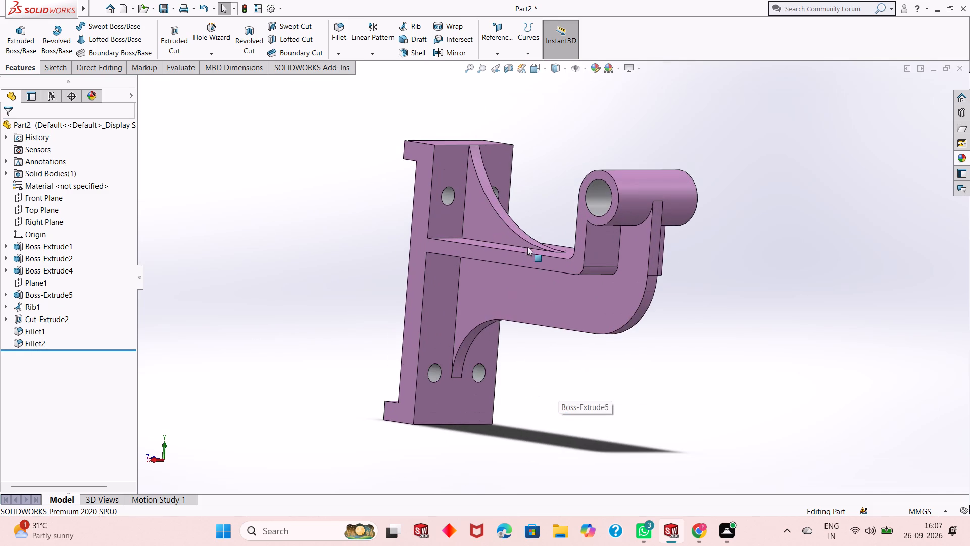
{"action": "middle_click_drag", "start_coordinate": [527, 247], "coordinate": [508, 270]}
{"action": "scroll", "coordinate": [517, 270], "scroll_direction": "up", "scroll_amount": 2}
{"action": "key", "text": "ctrl+7"}
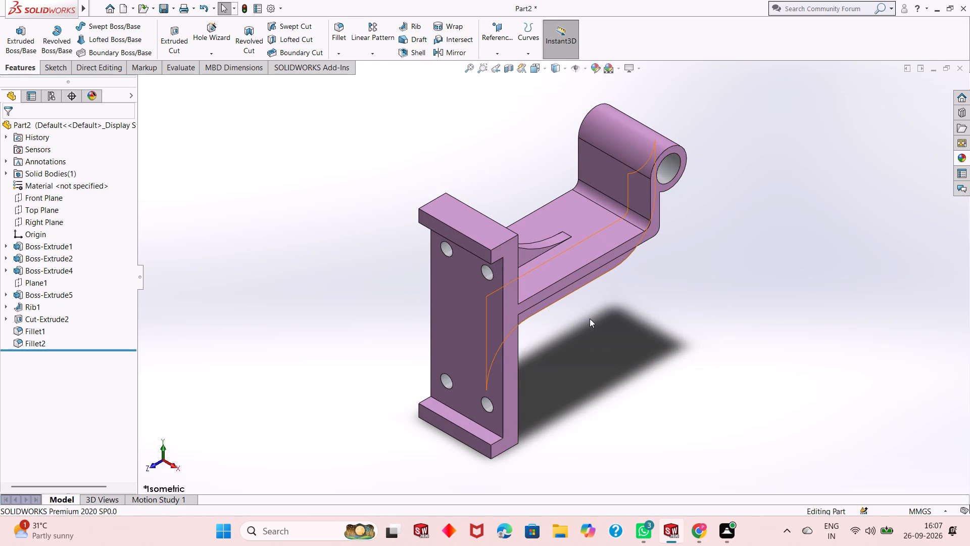
{"action": "middle_click_drag", "start_coordinate": [590, 318], "coordinate": [562, 236]}
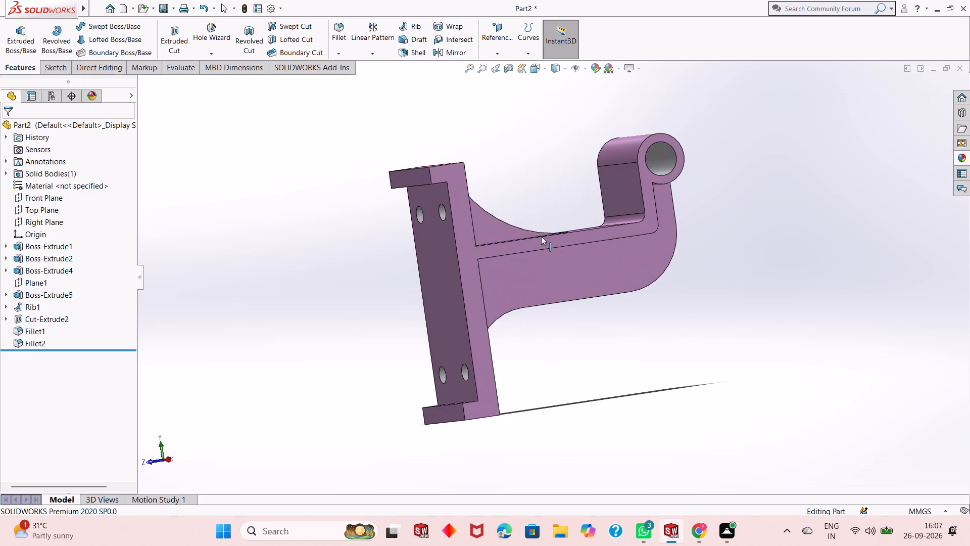
{"action": "middle_click_drag", "start_coordinate": [562, 326], "coordinate": [536, 327]}
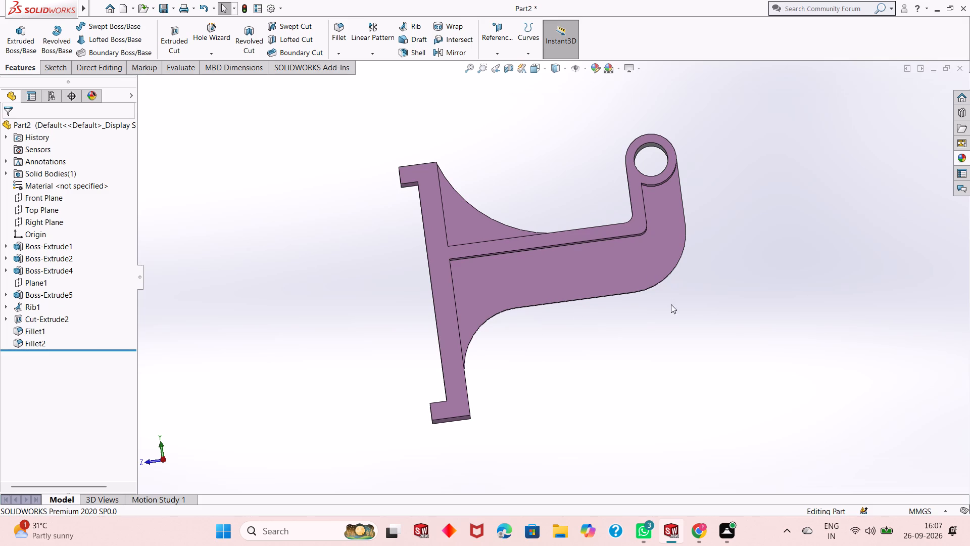
Examine the finished bracket's plate holes, ribs, arm and ring boss from the side and from an angled front view.
{"action": "scroll", "coordinate": [482, 264], "scroll_direction": "up", "scroll_amount": 2}
{"action": "middle_click_drag", "start_coordinate": [569, 267], "coordinate": [505, 351]}
{"action": "scroll", "coordinate": [510, 312], "scroll_direction": "up", "scroll_amount": 1}
{"action": "scroll", "coordinate": [587, 186], "scroll_direction": "down", "scroll_amount": 2}
{"action": "scroll", "coordinate": [490, 303], "scroll_direction": "up", "scroll_amount": 2}
{"action": "scroll", "coordinate": [535, 384], "scroll_direction": "down", "scroll_amount": 2}
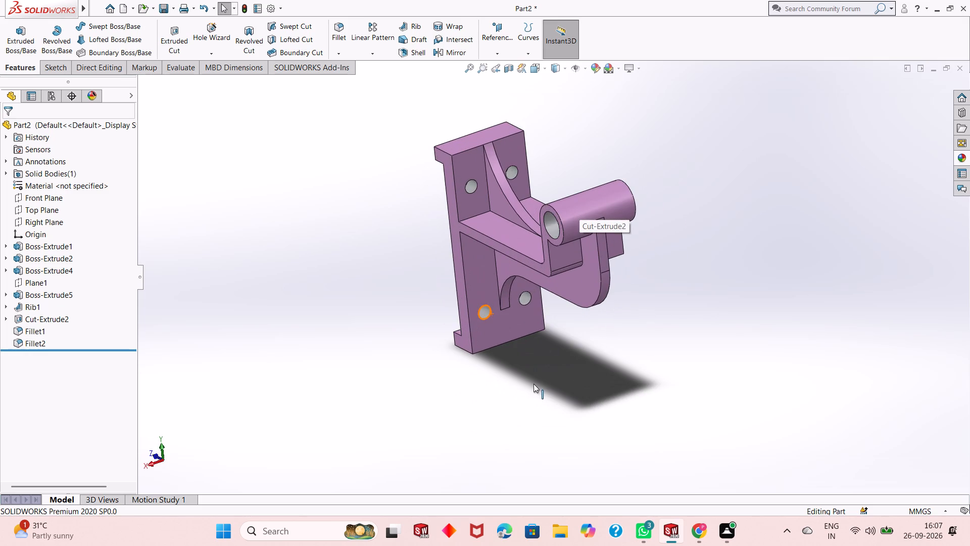
{"action": "middle_click_drag", "start_coordinate": [527, 208], "coordinate": [569, 185]}
{"action": "scroll", "coordinate": [566, 199], "scroll_direction": "up", "scroll_amount": 1}
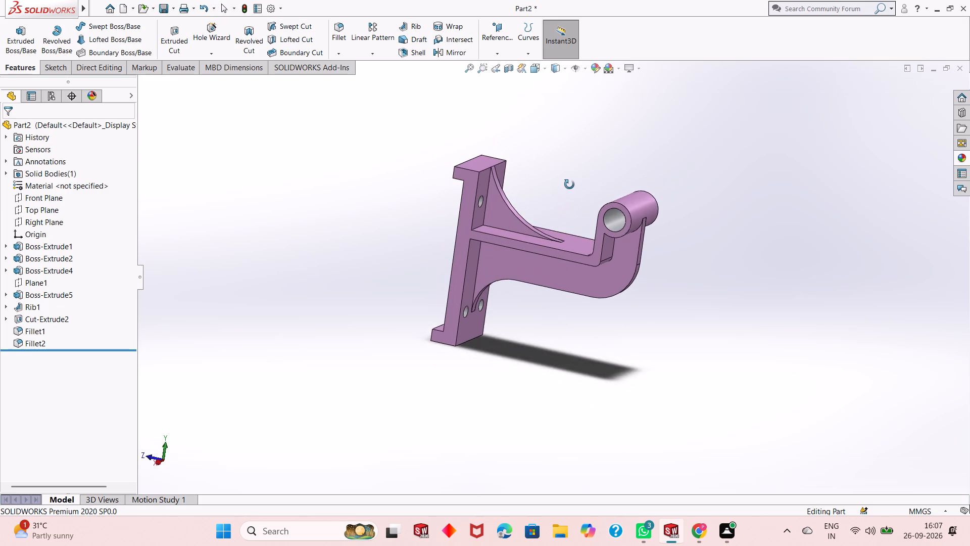
{"action": "middle_click_drag", "start_coordinate": [569, 185], "coordinate": [533, 216]}
{"action": "scroll", "coordinate": [609, 191], "scroll_direction": "down", "scroll_amount": 2}
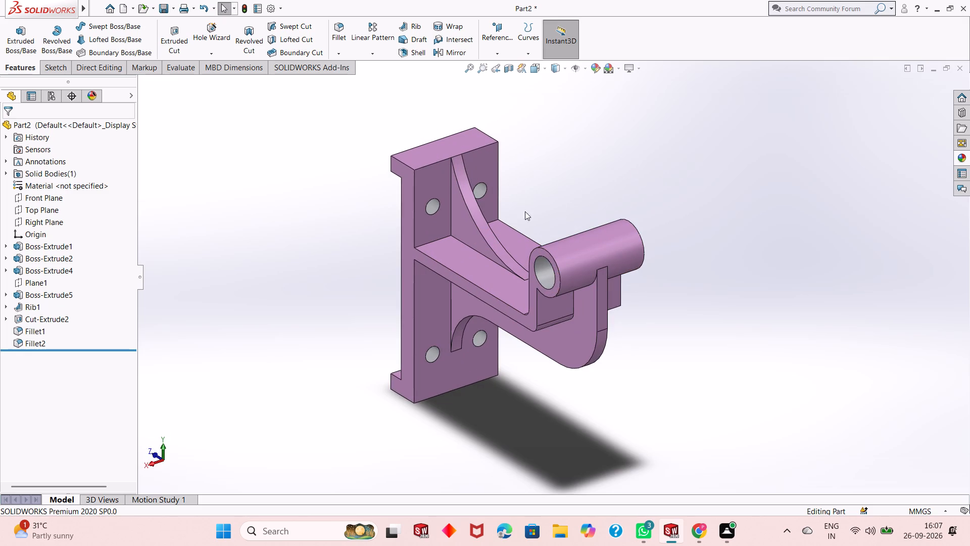
{"action": "scroll", "coordinate": [313, 281], "scroll_direction": "down", "scroll_amount": 2}
{"action": "scroll", "coordinate": [334, 284], "scroll_direction": "up", "scroll_amount": 1}
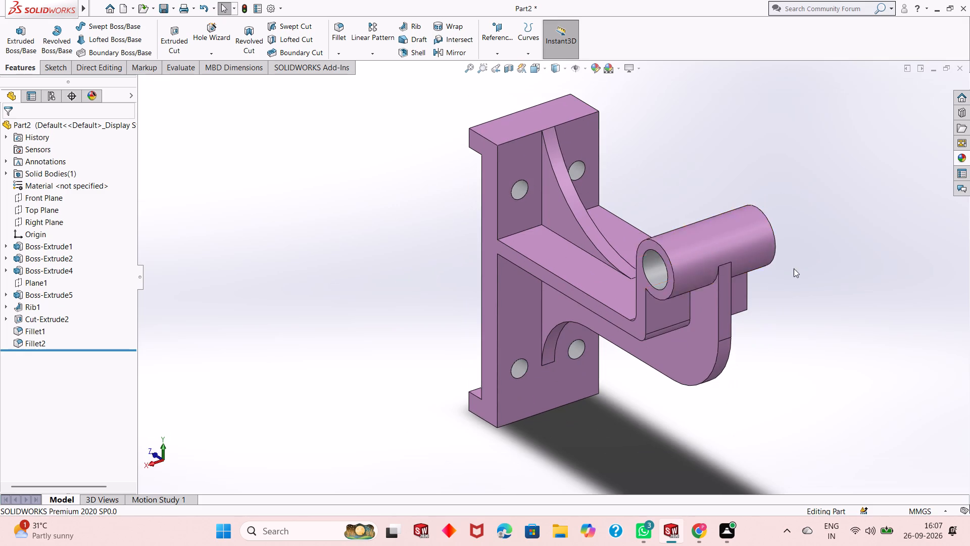
{"action": "scroll", "coordinate": [797, 268], "scroll_direction": "up", "scroll_amount": 2}
{"action": "scroll", "coordinate": [711, 246], "scroll_direction": "down", "scroll_amount": 1}
{"action": "scroll", "coordinate": [558, 278], "scroll_direction": "up", "scroll_amount": 1}
{"action": "scroll", "coordinate": [606, 296], "scroll_direction": "down", "scroll_amount": 1}
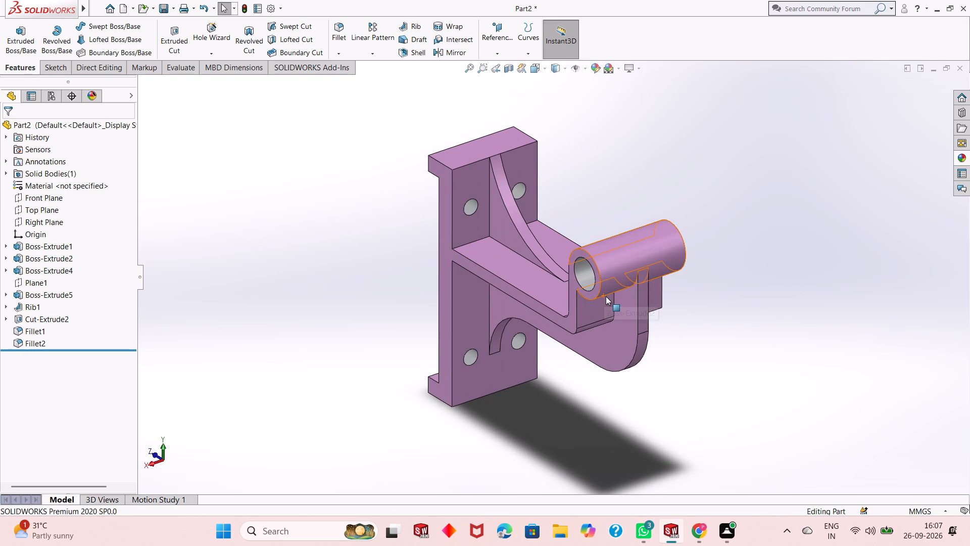
{"action": "scroll", "coordinate": [718, 295], "scroll_direction": "up", "scroll_amount": 1}
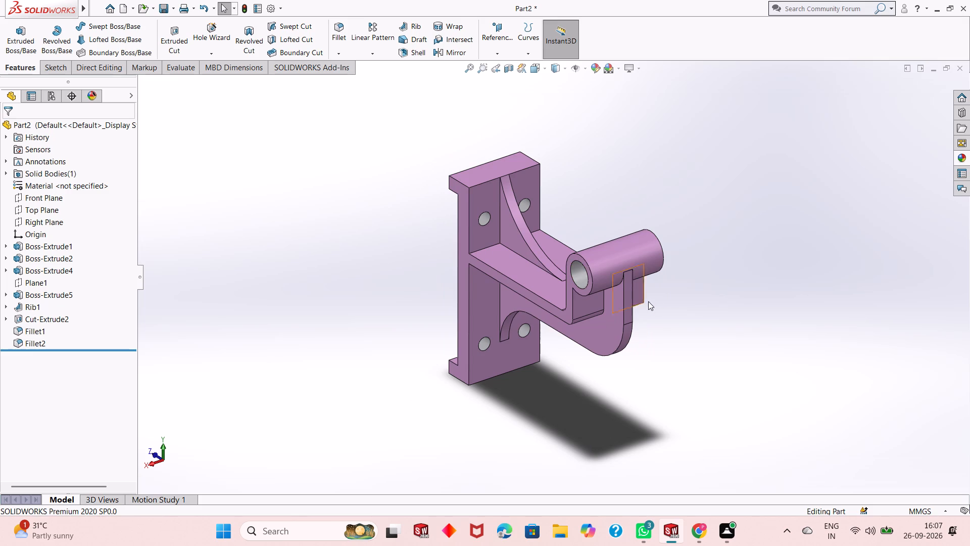
{"action": "scroll", "coordinate": [732, 325], "scroll_direction": "up", "scroll_amount": 1}
{"action": "scroll", "coordinate": [601, 287], "scroll_direction": "down", "scroll_amount": 2}
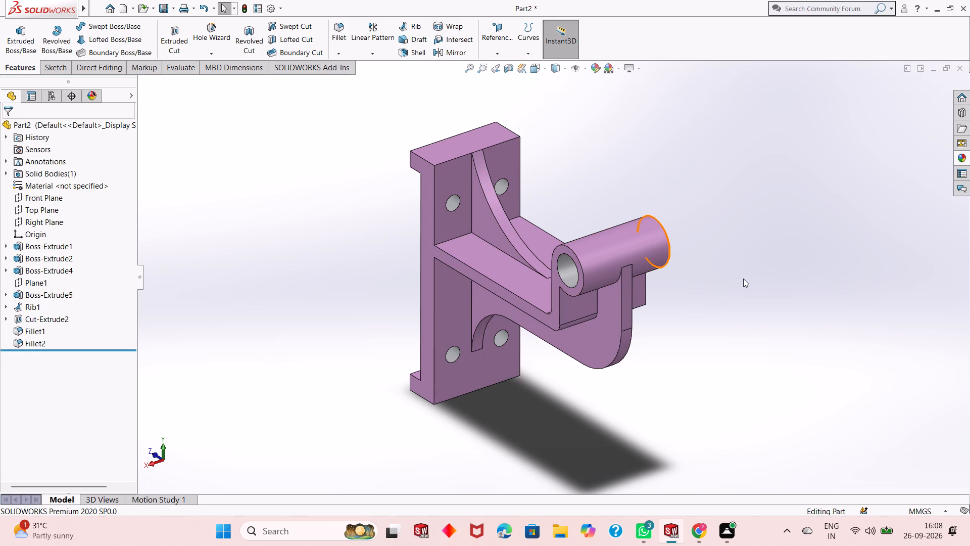
Save the part in the Downloads folder as a SOLIDWORKS part named Component holding bracket.
{"action": "key", "text": "ctrl+s"}
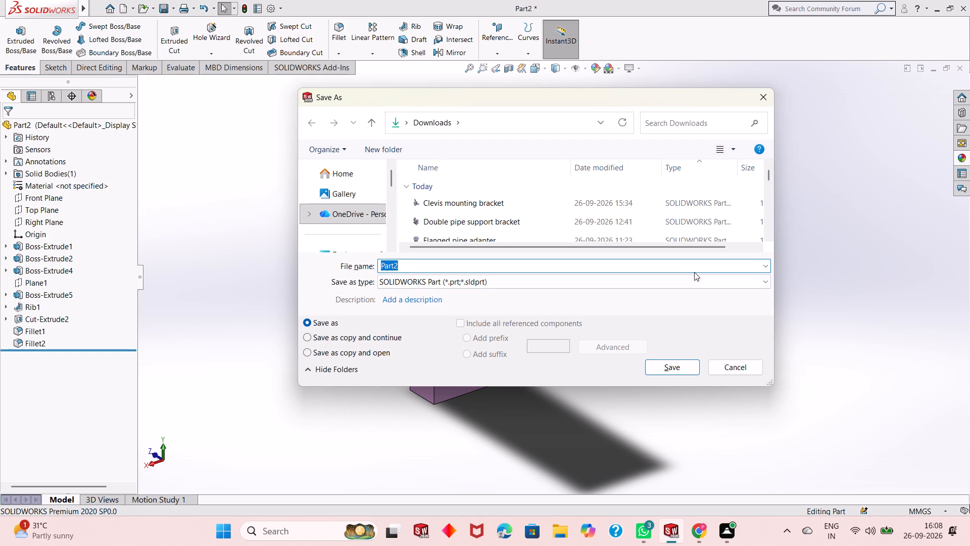
{"action": "type", "text": "Componrn"}
{"action": "key", "text": "BackSpace"}
{"action": "key", "text": "BackSpace"}
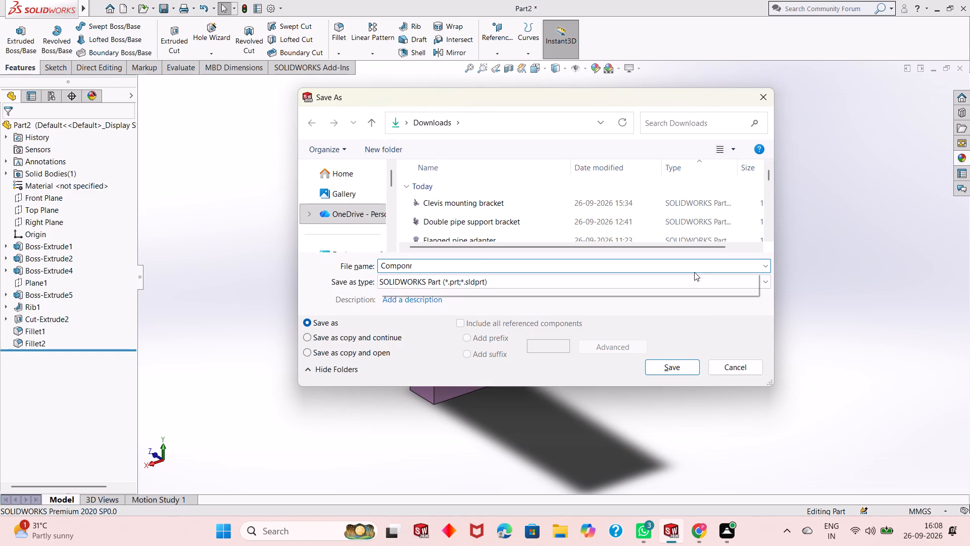
{"action": "type", "text": "ne"}
{"action": "key", "text": "BackSpace"}
{"action": "key", "text": "BackSpace"}
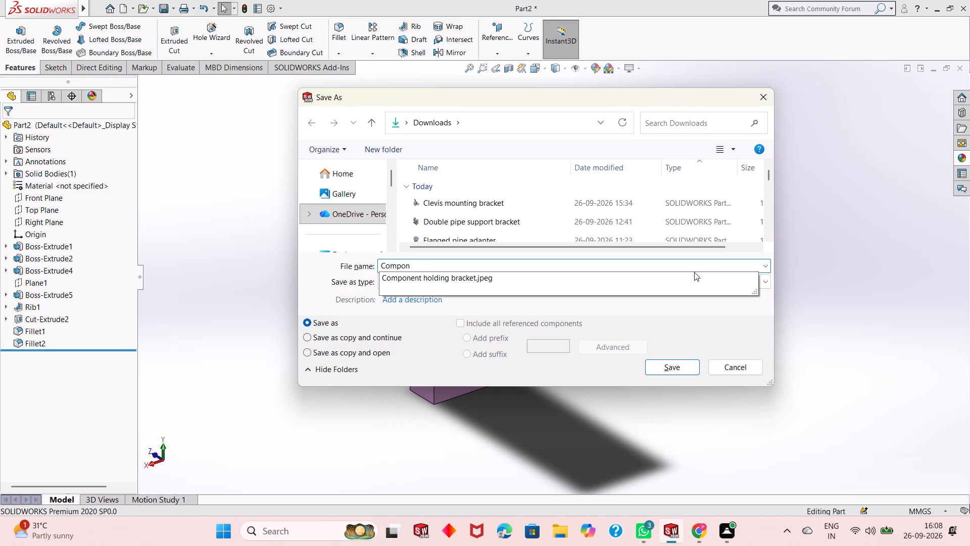
{"action": "type", "text": "ent"}
{"action": "key", "text": "space"}
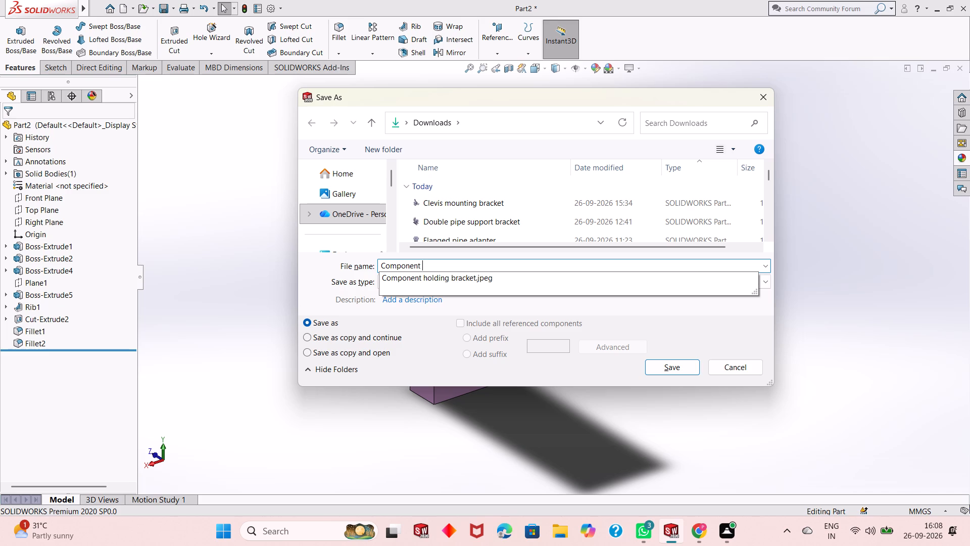
{"action": "type", "text": "hol"}
{"action": "type", "text": "ding"}
{"action": "key", "text": "space"}
{"action": "type", "text": "bracket"}
{"action": "key", "text": "Return"}
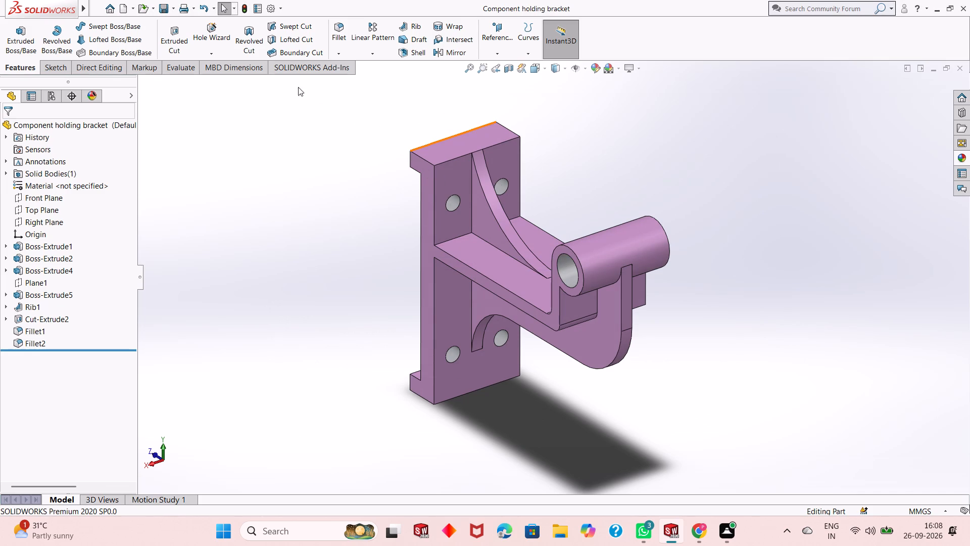
Save a PDF copy of the part in the Downloads folder under the name Component holding bracket.
{"action": "left_click", "coordinate": [173, 7]}
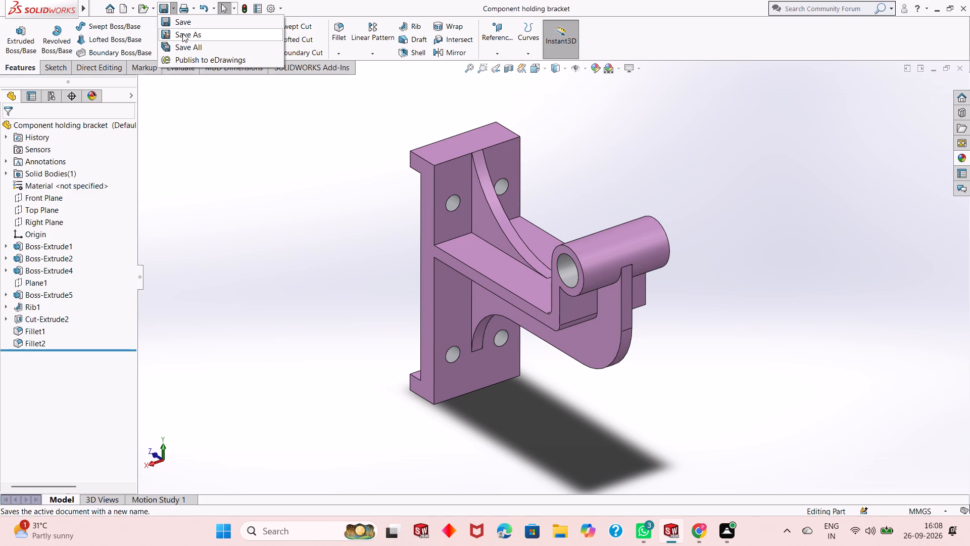
{"action": "left_click", "coordinate": [182, 33]}
{"action": "left_click", "coordinate": [533, 284]}
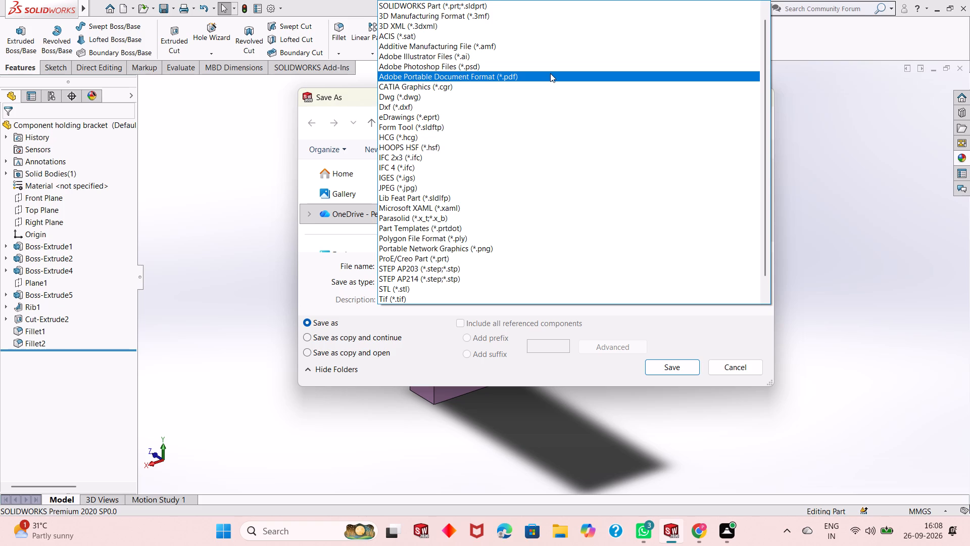
{"action": "left_click", "coordinate": [550, 73]}
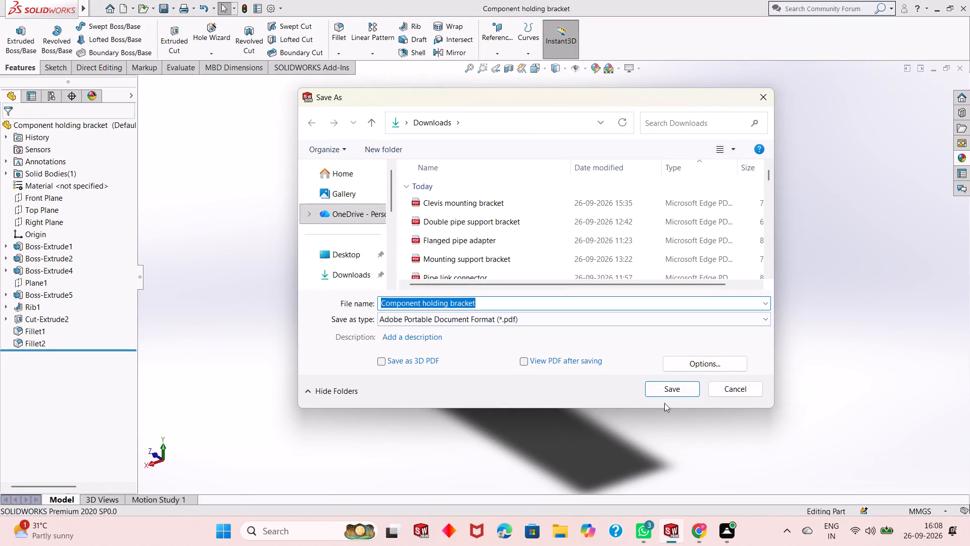
{"action": "left_click", "coordinate": [665, 387]}
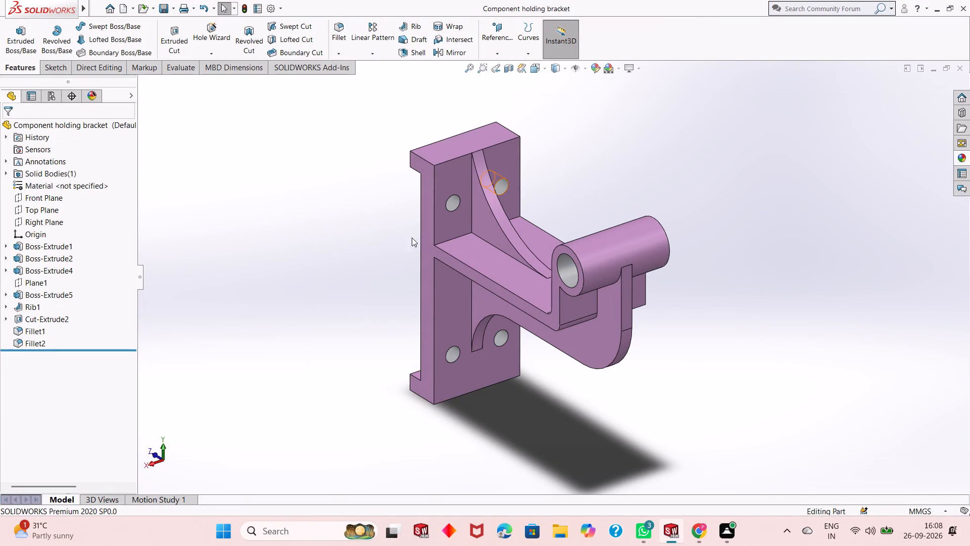